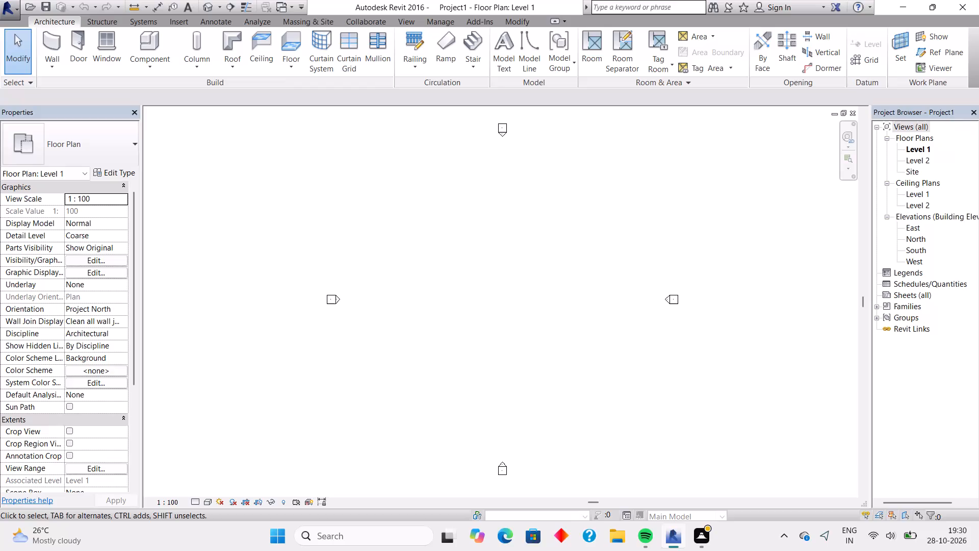
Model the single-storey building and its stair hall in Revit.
Set the project's length units to feet and fractional inches.
type("UN")
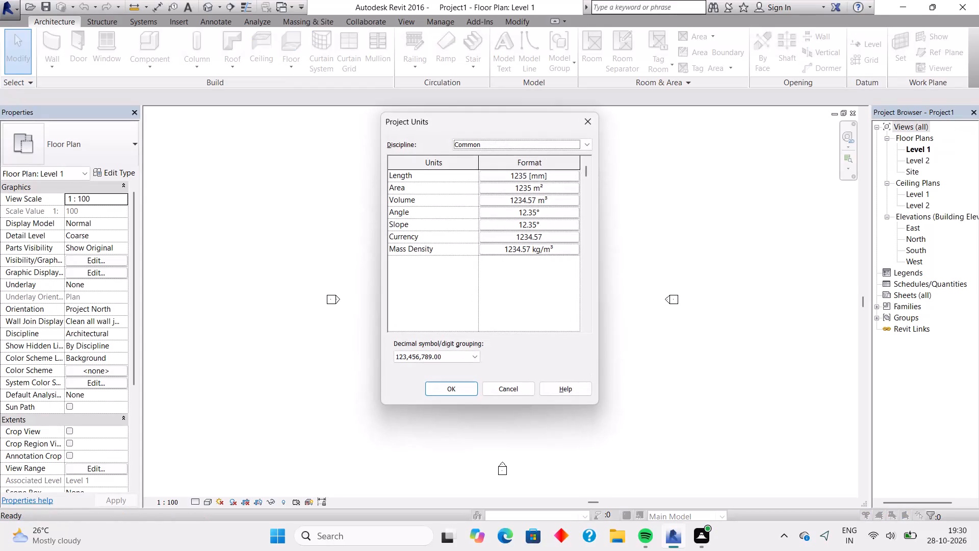
left_click(529, 177)
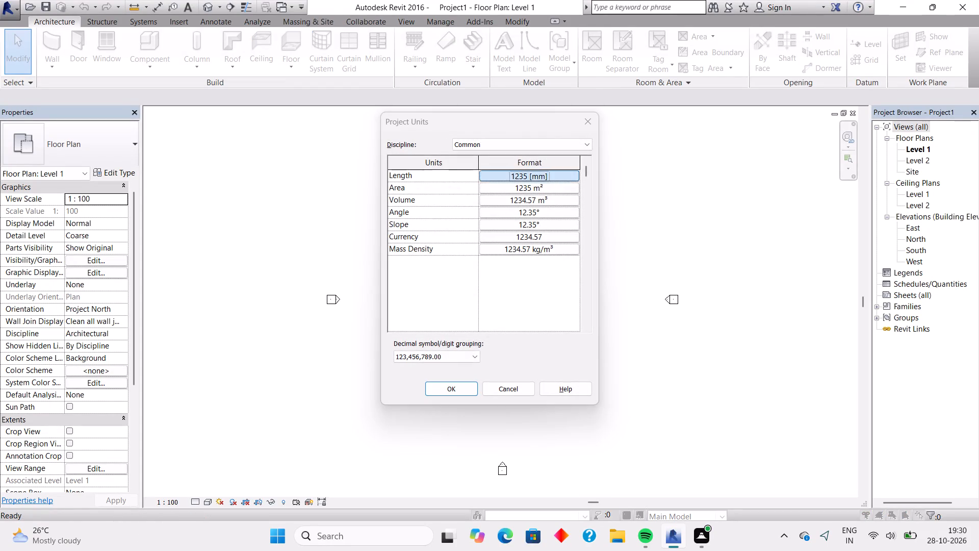
left_click(520, 194)
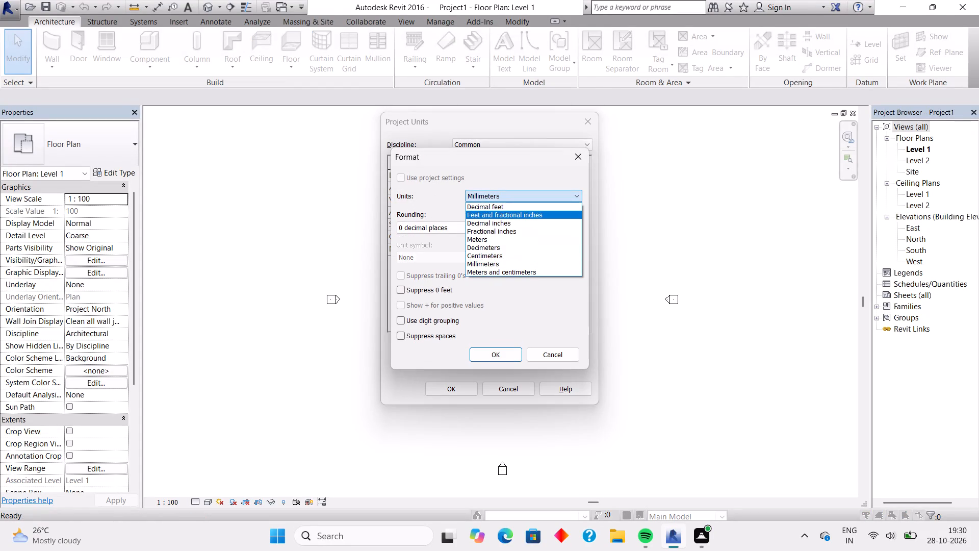
left_click(529, 215)
left_click(499, 359)
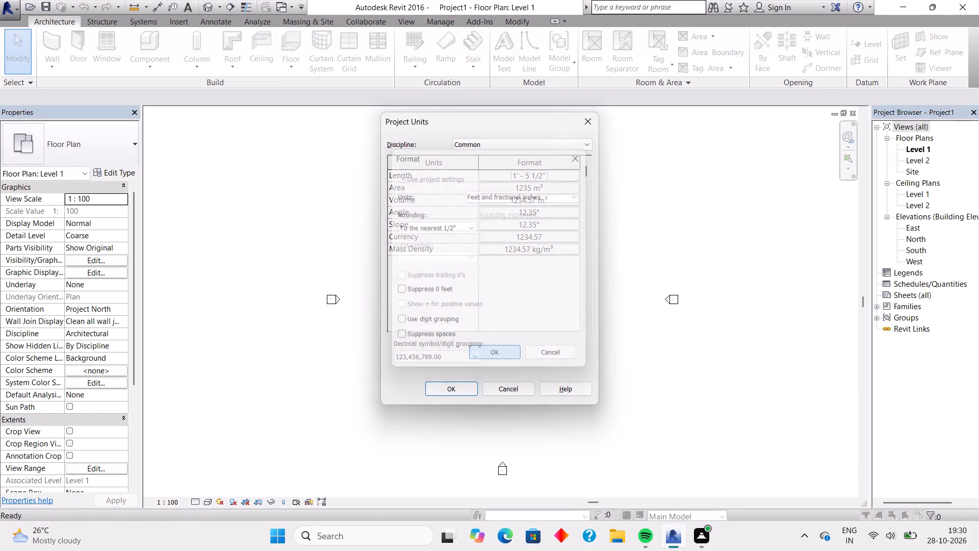
left_click(468, 385)
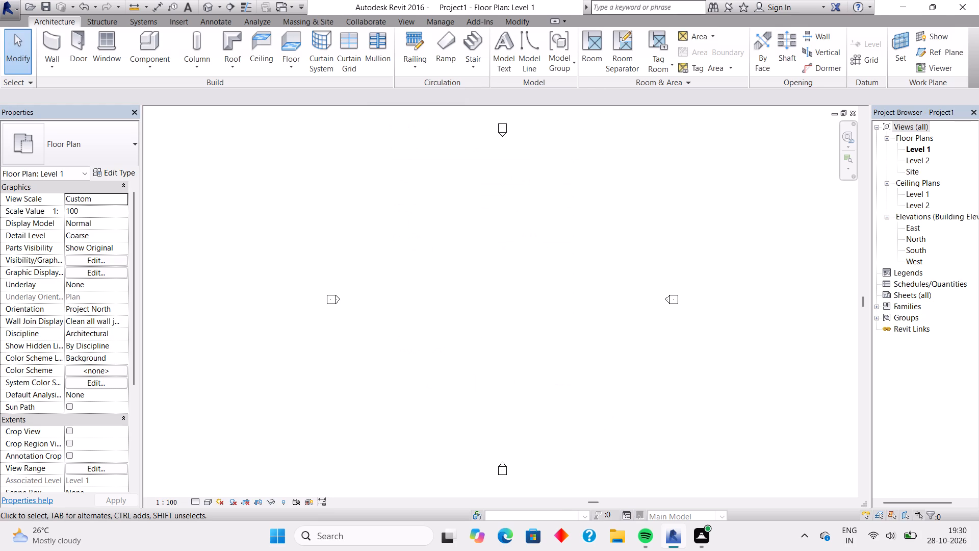
Set up the Wall tool with height up to Level 2 and location line Finish Face: Exterior.
left_click(46, 45)
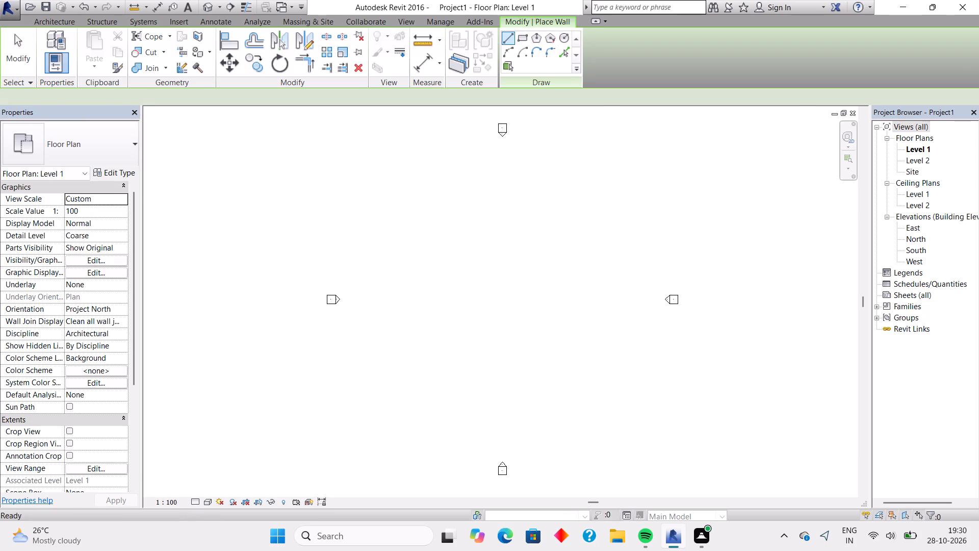
left_click(106, 95)
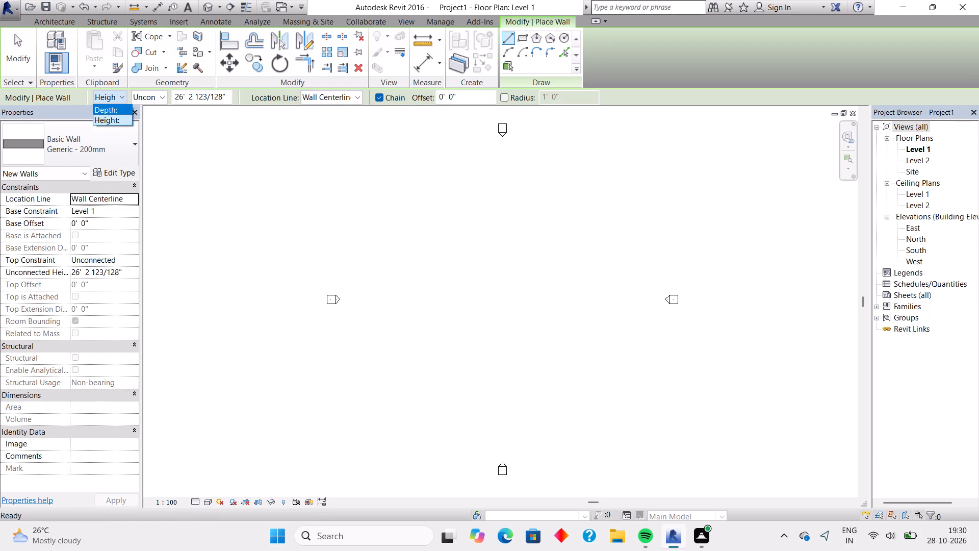
left_click(111, 117)
left_click(147, 94)
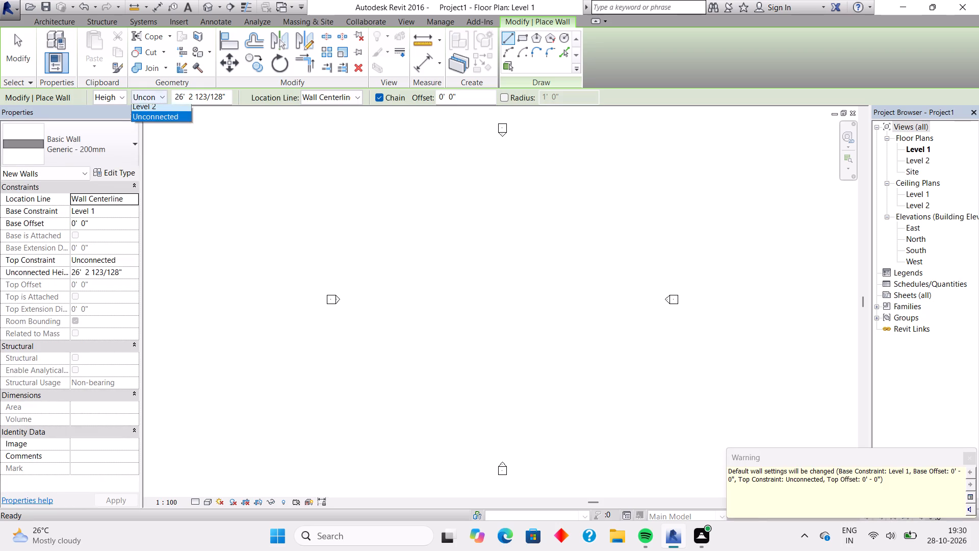
left_click(163, 124)
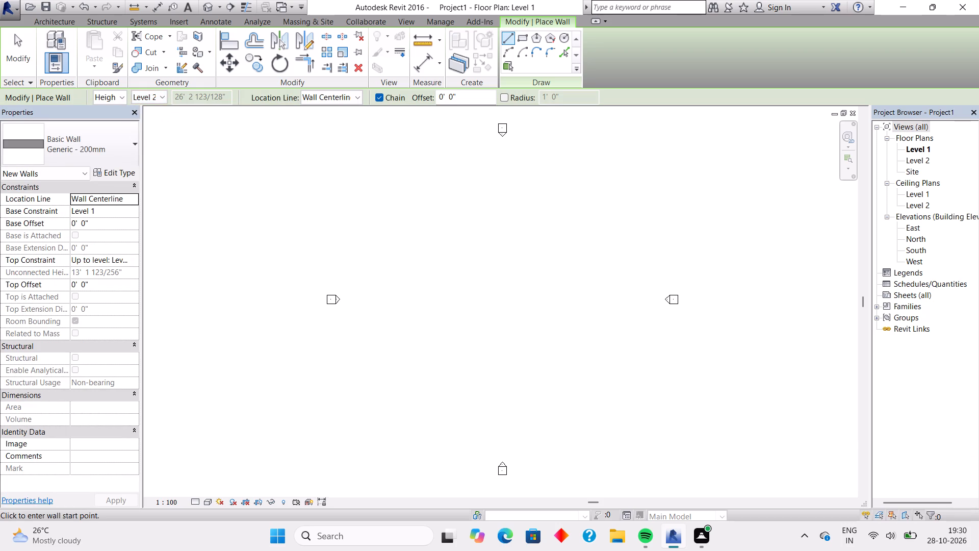
left_click(339, 99)
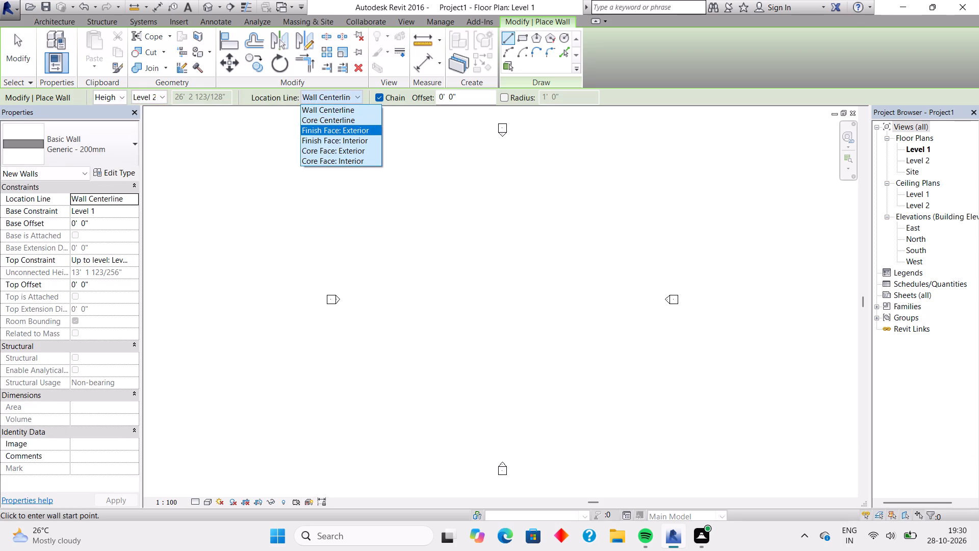
left_click(351, 134)
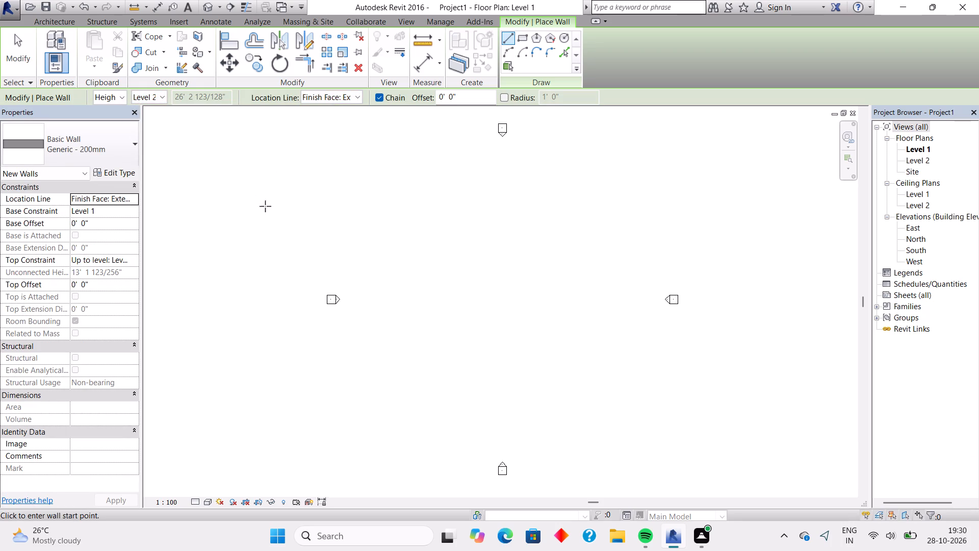
Draw the building's upper horizontal exterior wall from left to right, 54'9" long, between the elevation markers.
left_click(467, 228)
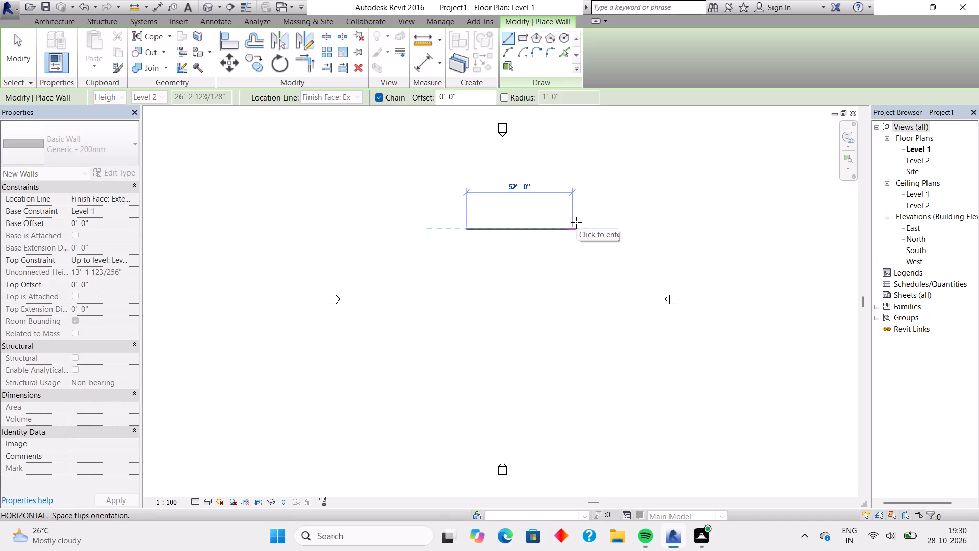
type("54")
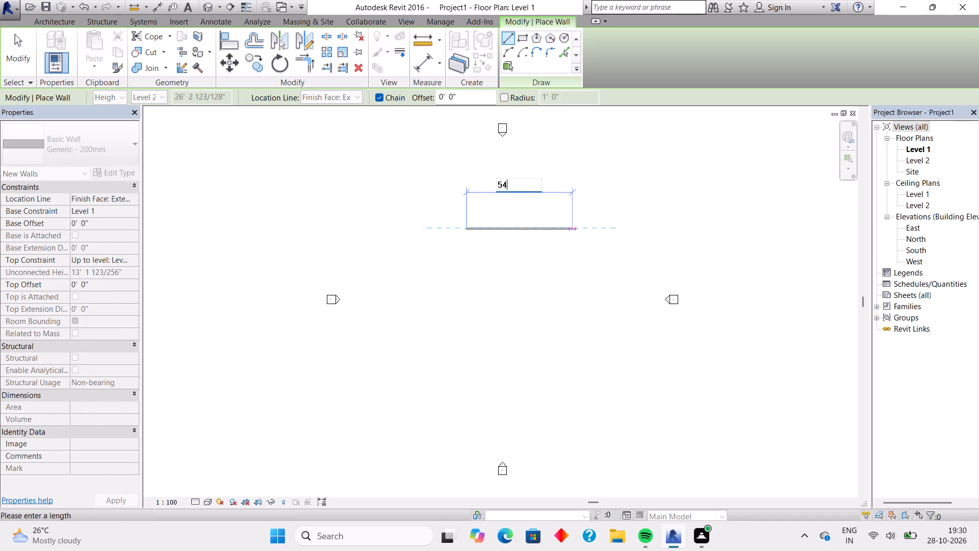
key("slash")
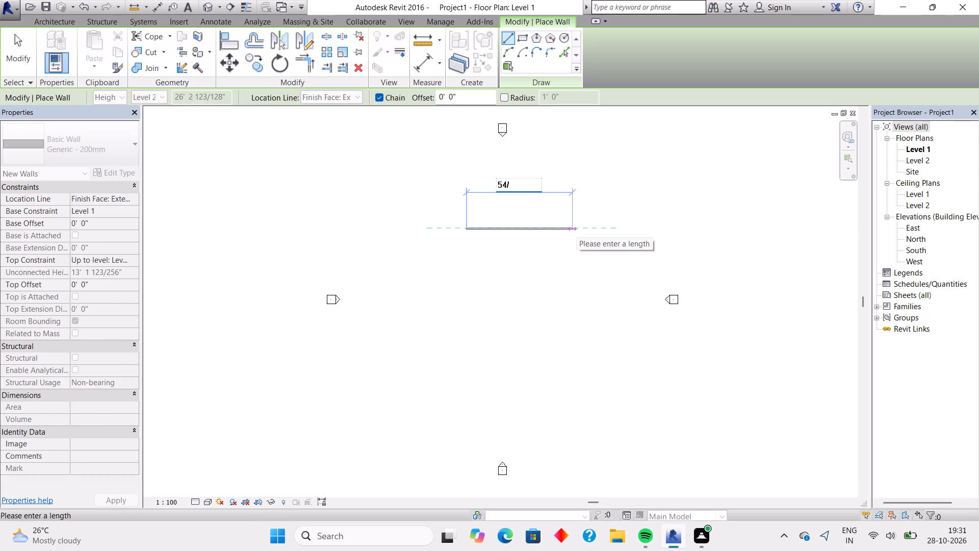
key("BackSpace")
key("apostrophe")
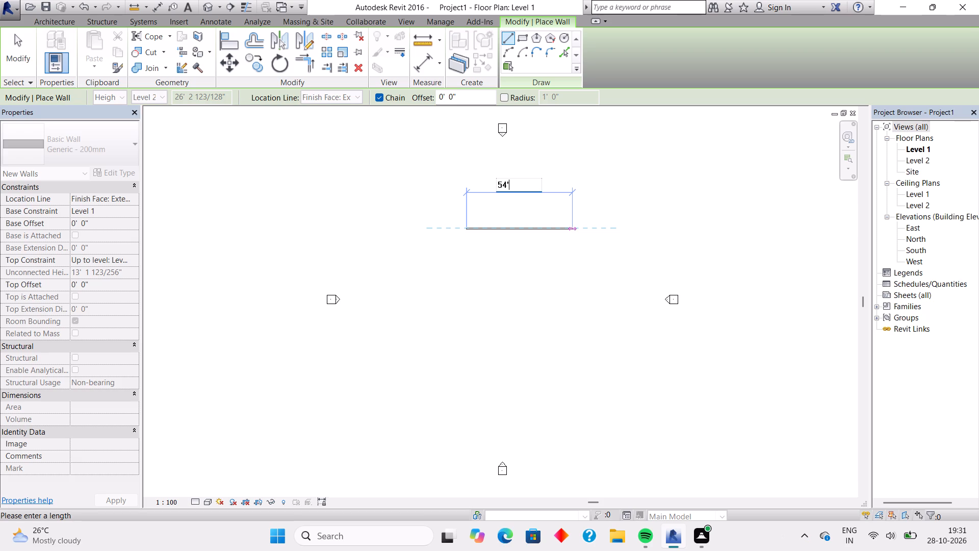
key("9")
key("shift+quotedbl")
key("Return")
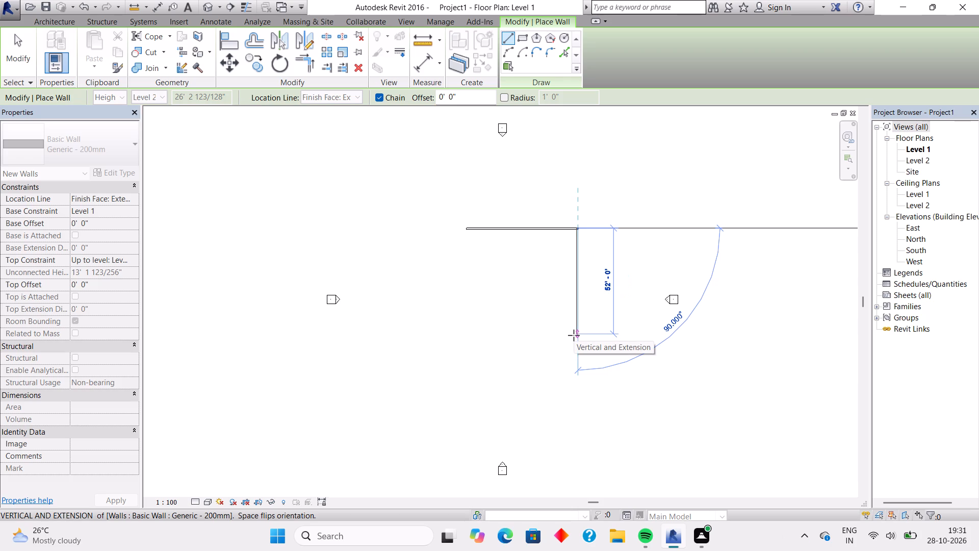
Continue the wall chain 39'8" downward, and close the rectangle with a bottom wall and a left wall aligned to the starting corner.
type("39")
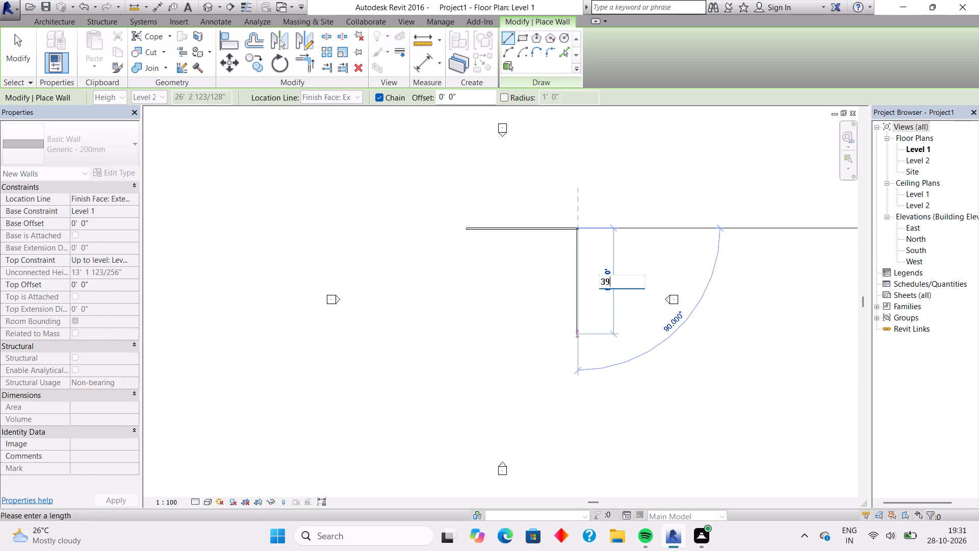
key("apostrophe")
key("8")
key("Return")
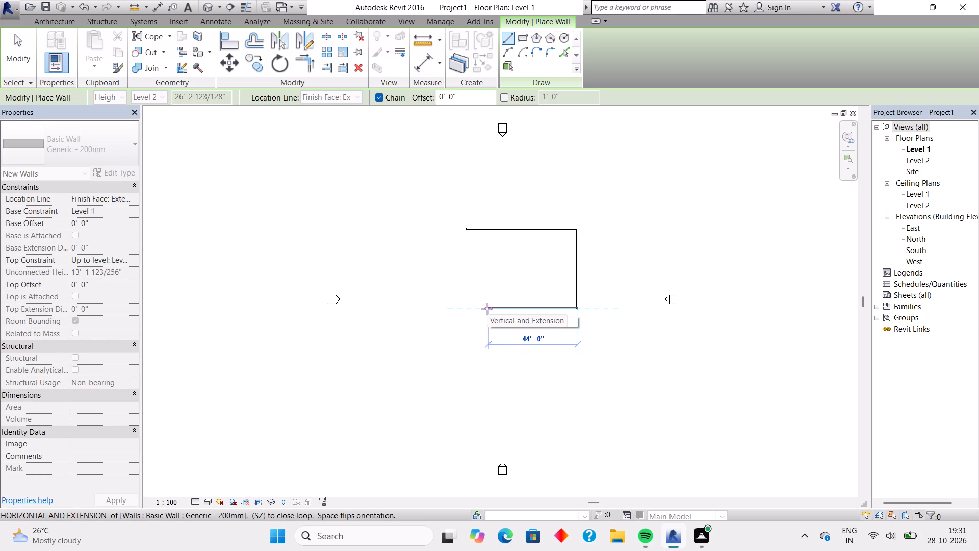
left_click(468, 307)
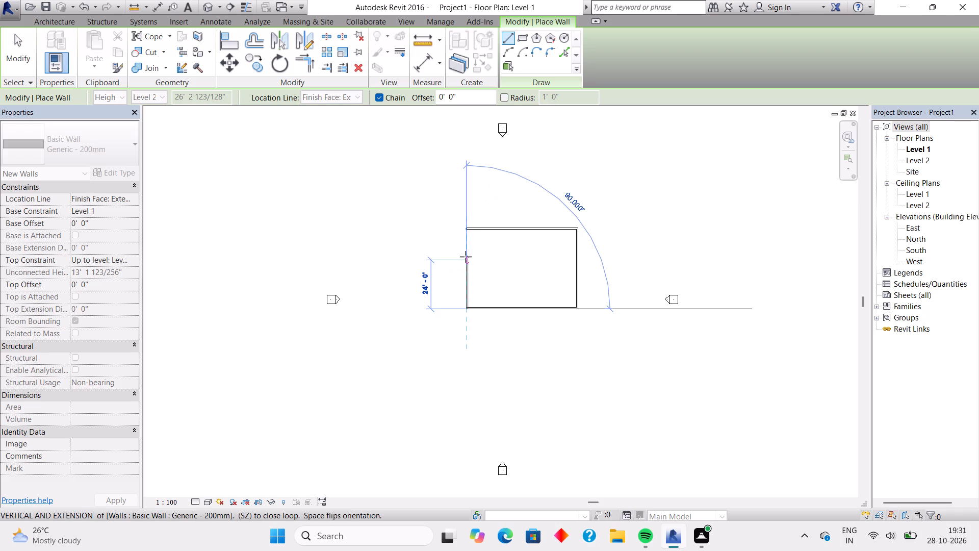
left_click(463, 234)
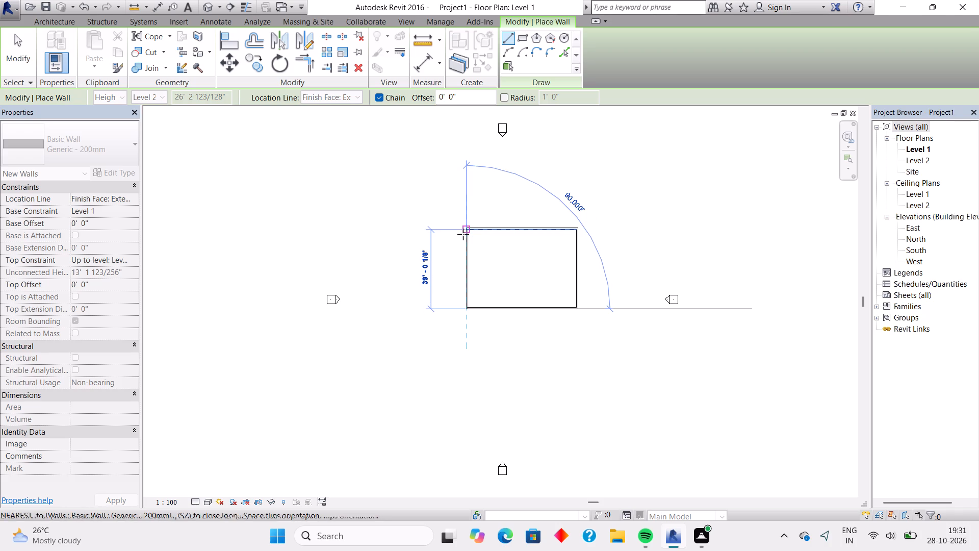
key("Escape")
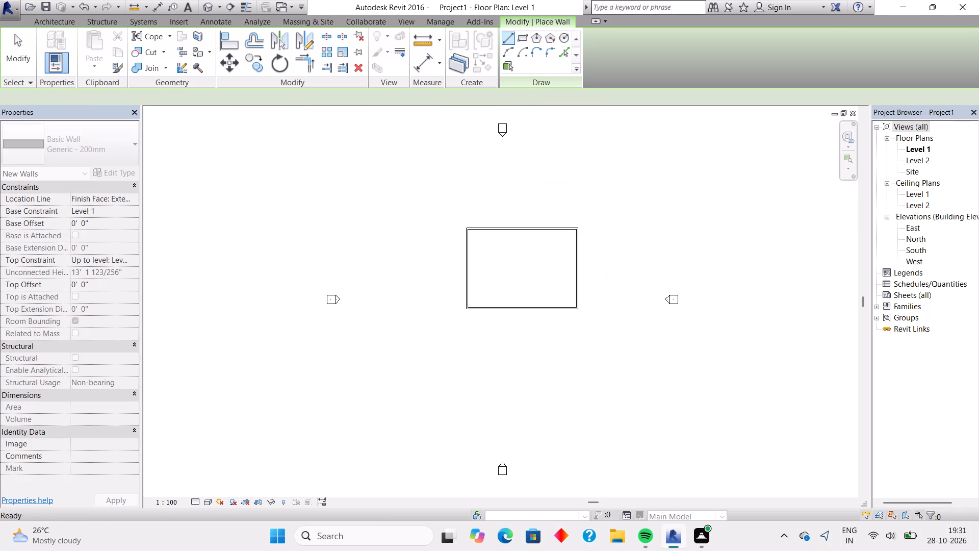
Check the overall horizontal length between the outer faces of the left and right walls with an aligned dimension referencing wall faces.
scroll(508, 272, "up", 6)
middle_click_drag(550, 266, 488, 293)
middle_click(481, 297)
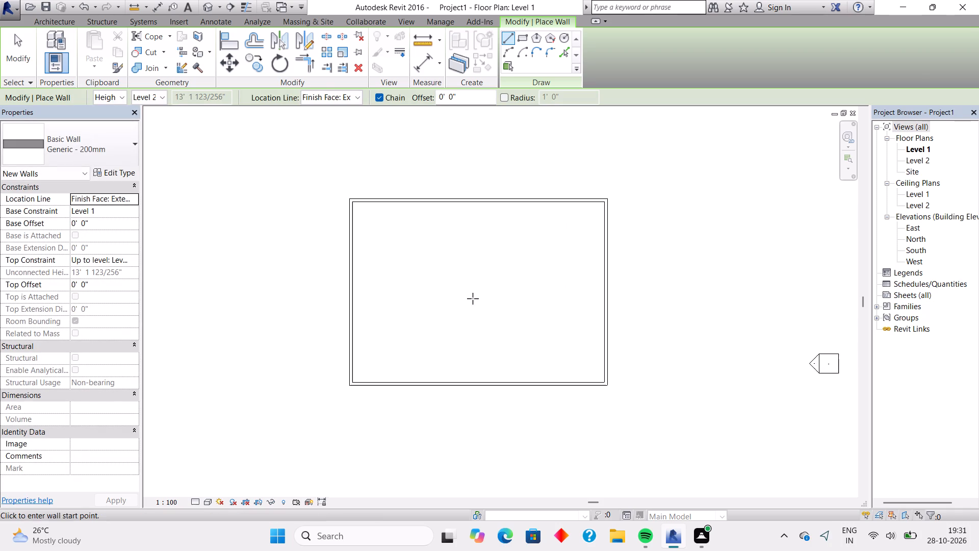
scroll(451, 297, "up", 2)
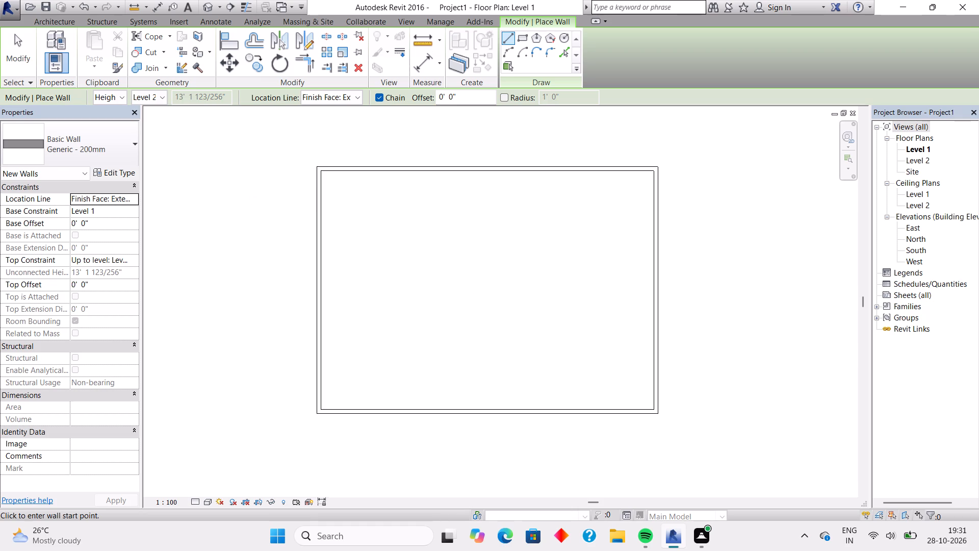
left_click(413, 59)
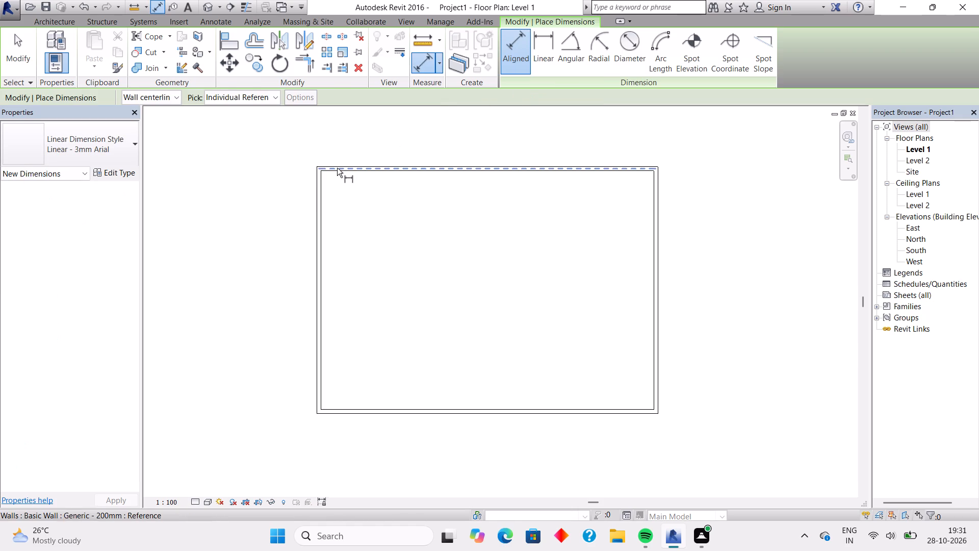
left_click(171, 97)
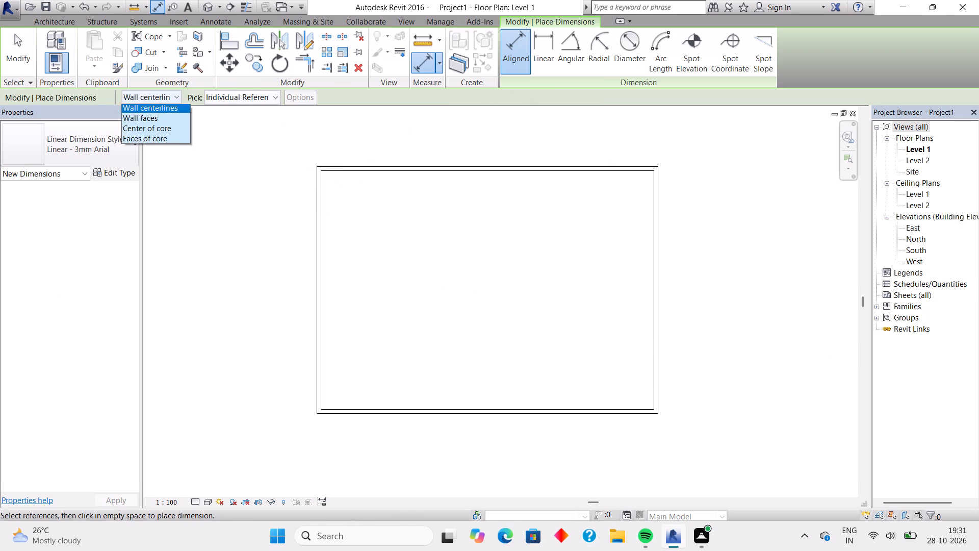
left_click(166, 123)
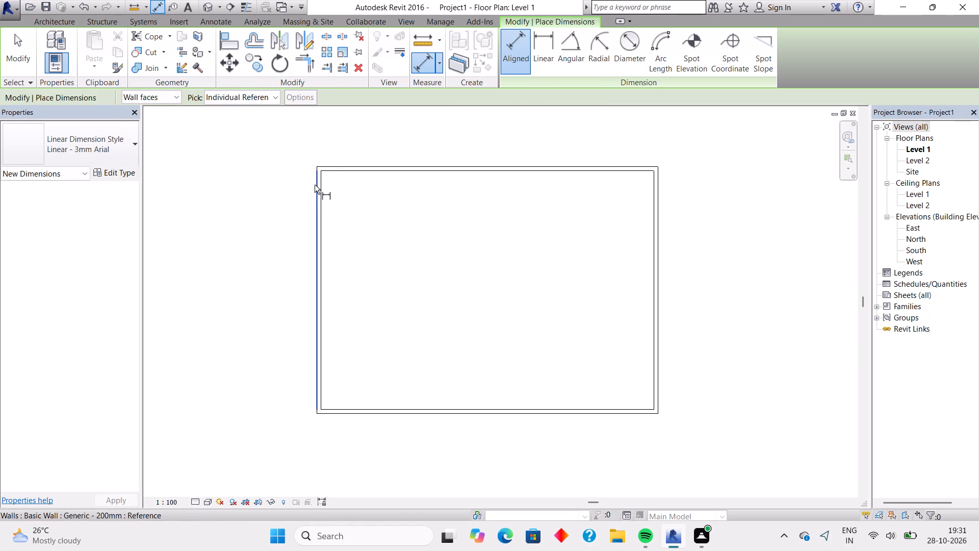
left_click(315, 185)
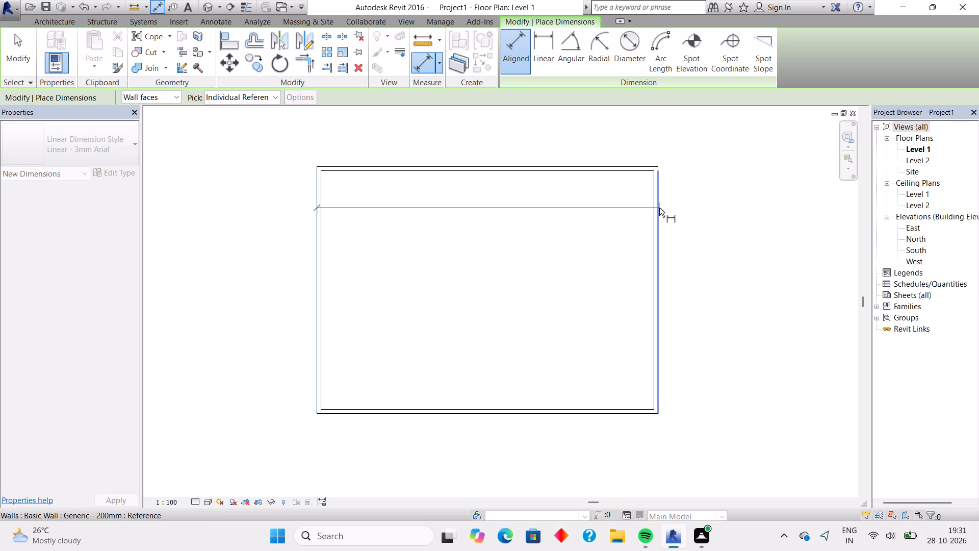
left_click(659, 208)
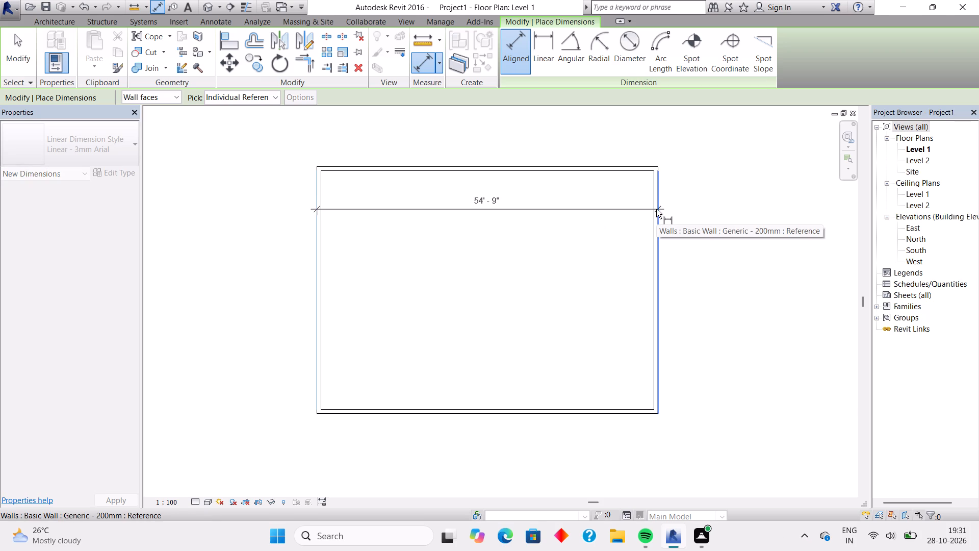
scroll(656, 209, "up", 2)
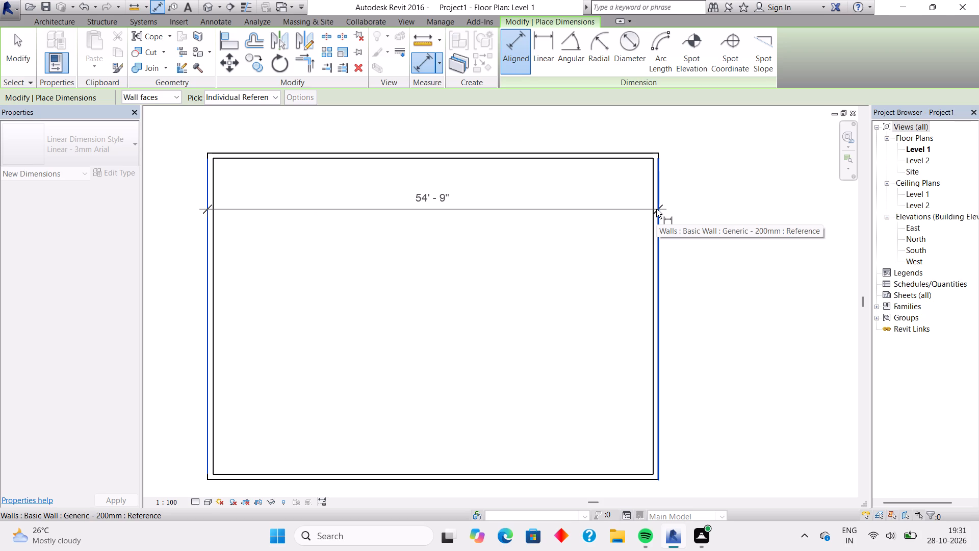
key("Escape")
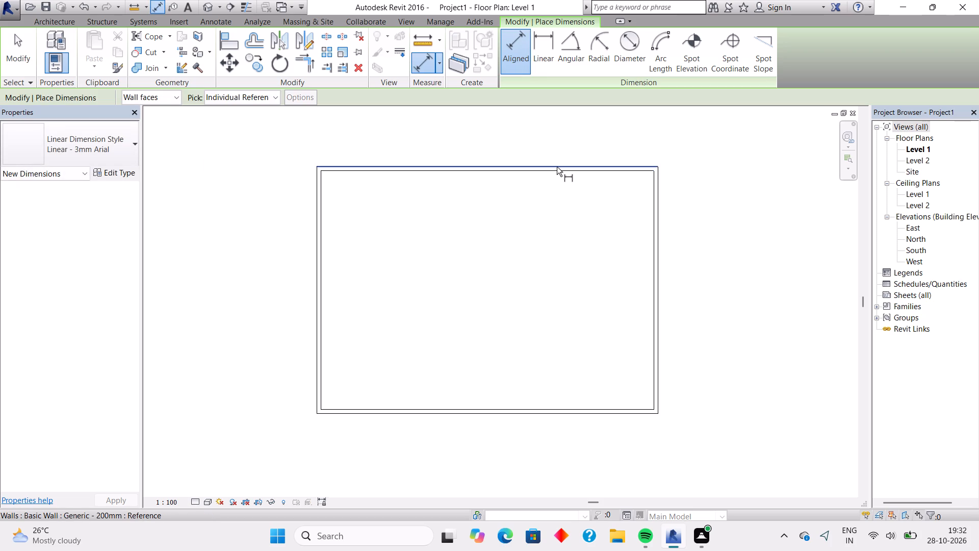
Check the overall vertical length between the outer faces of the upper and lower exterior walls with an aligned dimension.
left_click(557, 167)
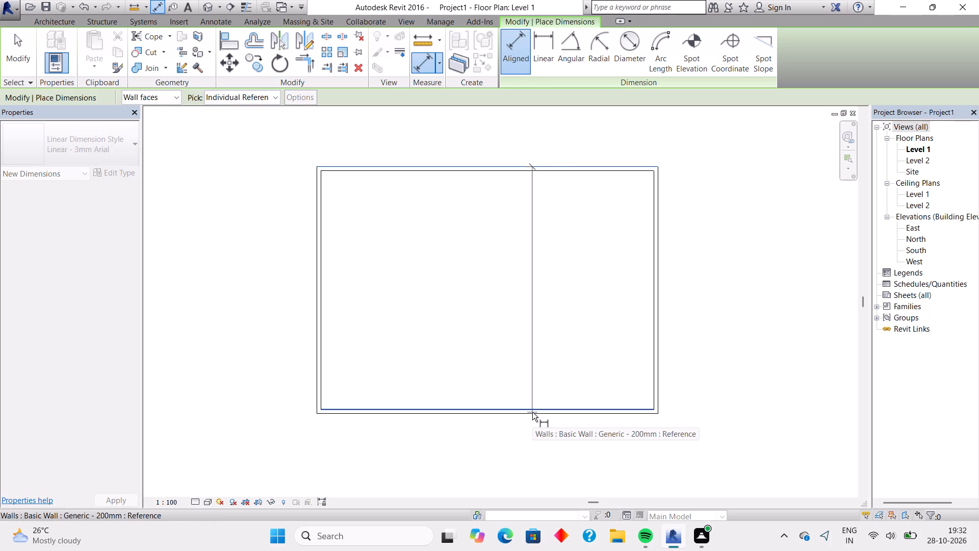
left_click(534, 414)
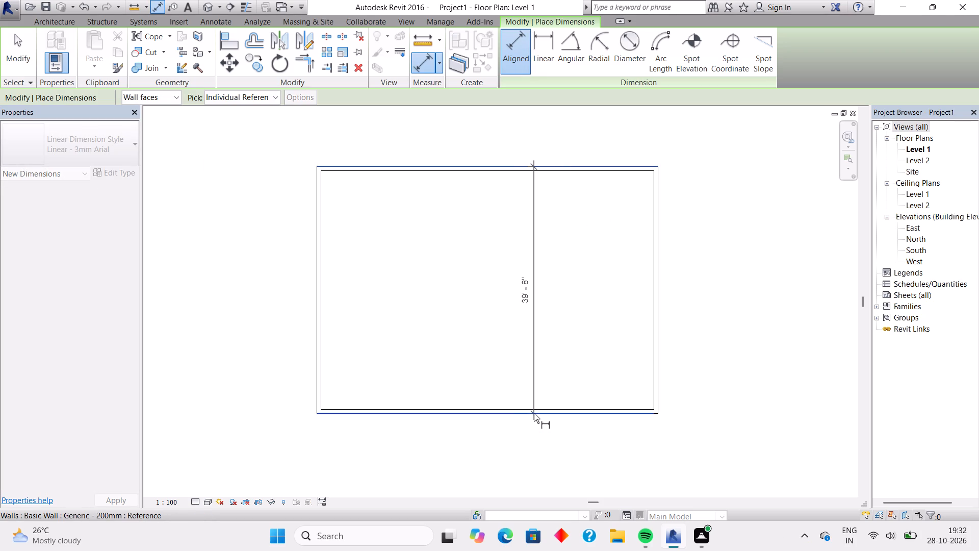
scroll(534, 414, "up", 6)
scroll(534, 414, "down", 2)
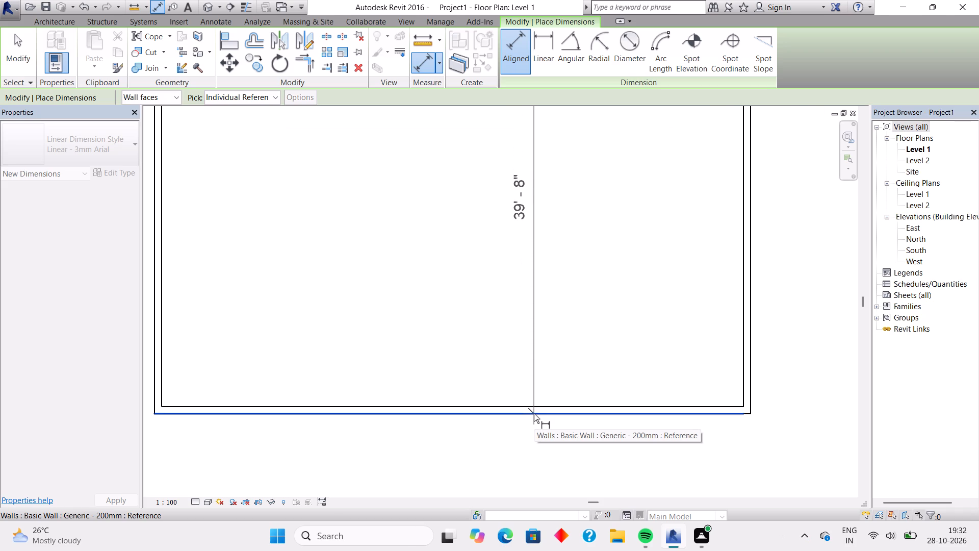
key("Escape")
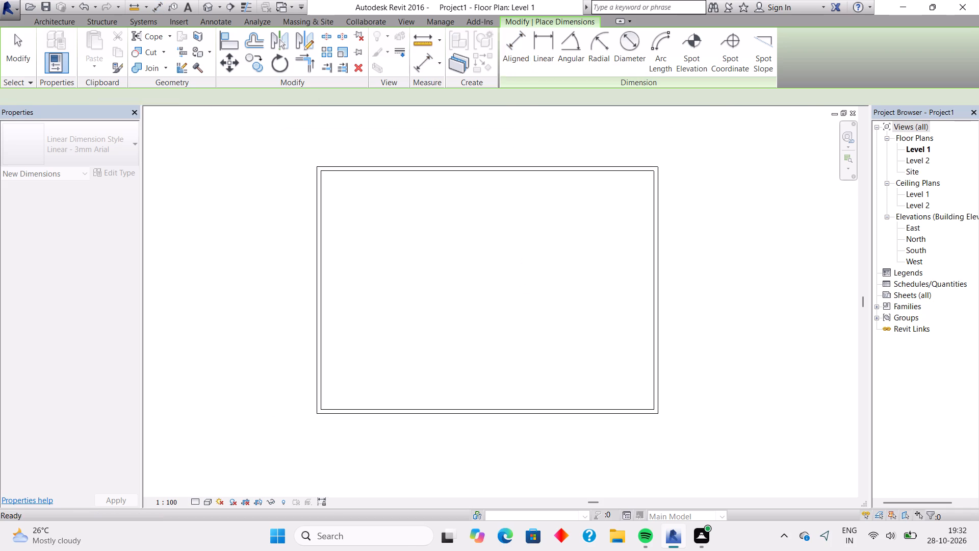
Offset a copy of the left exterior wall 14' 0" inward to create a vertical interior wall.
scroll(534, 414, "down", 4)
scroll(528, 368, "up", 6)
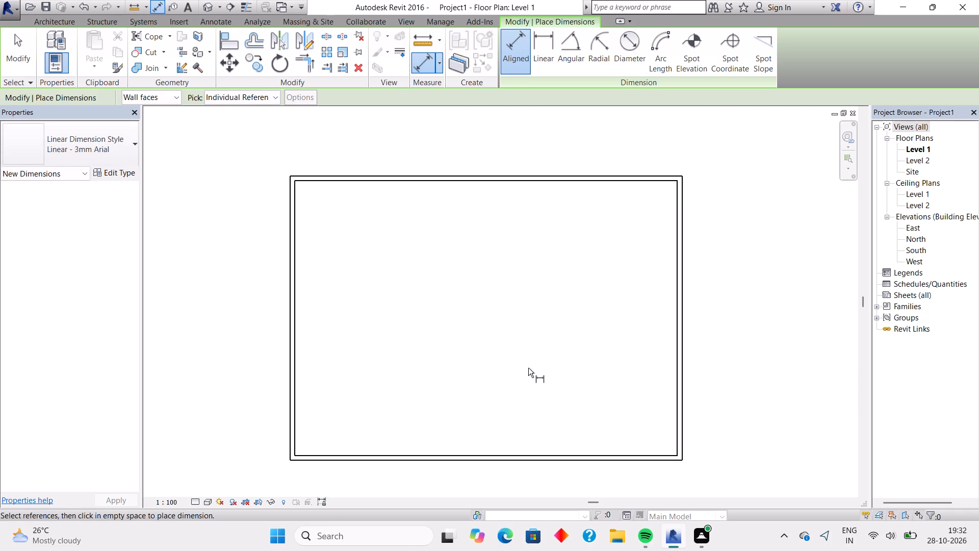
middle_click_drag(521, 373, 534, 355)
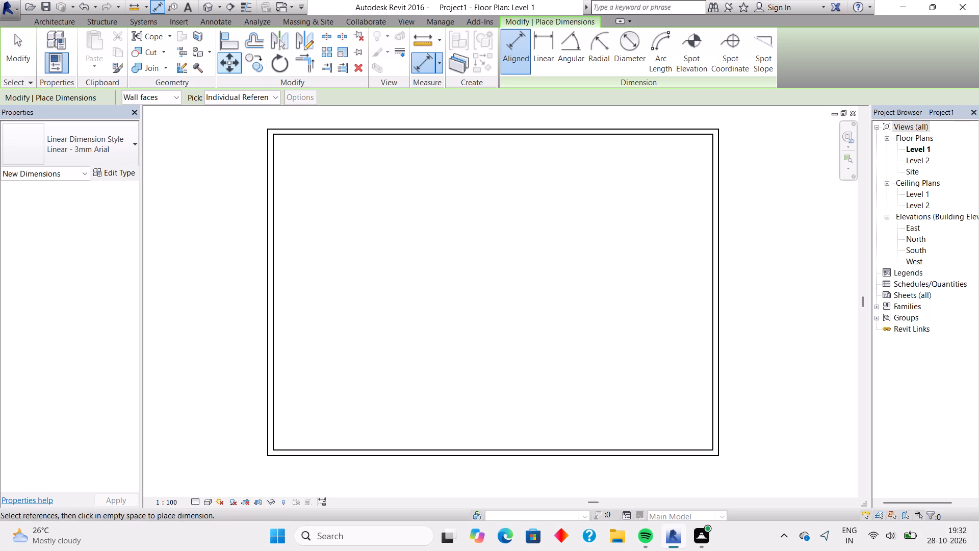
left_click(247, 49)
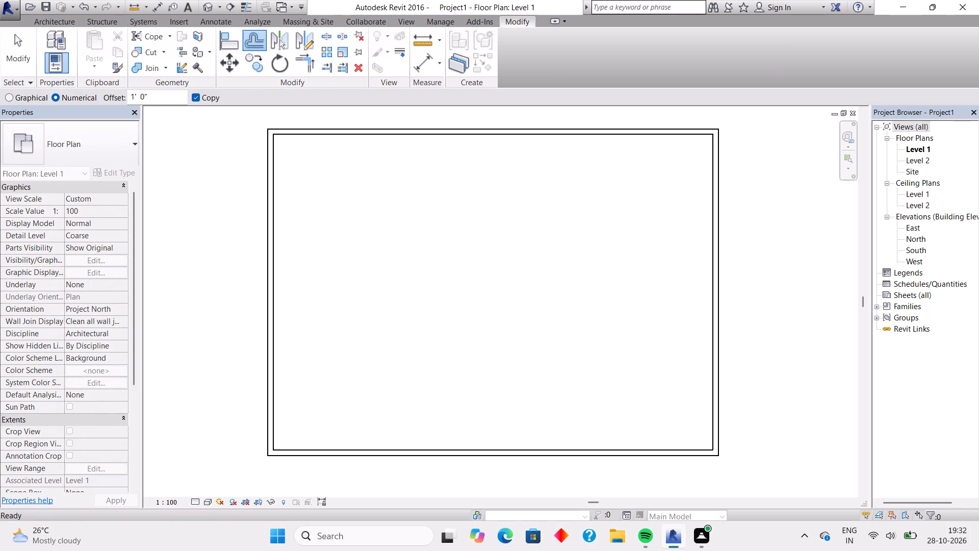
left_click(170, 101)
key("BackSpace")
key("BackSpace")
key("BackSpace")
key("BackSpace")
key("BackSpace")
key("BackSpace")
key("BackSpace")
key("BackSpace")
key("BackSpace")
key("BackSpace")
key("BackSpace")
key("BackSpace")
key("BackSpace")
key("BackSpace")
key("BackSpace")
key("BackSpace")
key("BackSpace")
key("BackSpace")
key("BackSpace")
key("BackSpace")
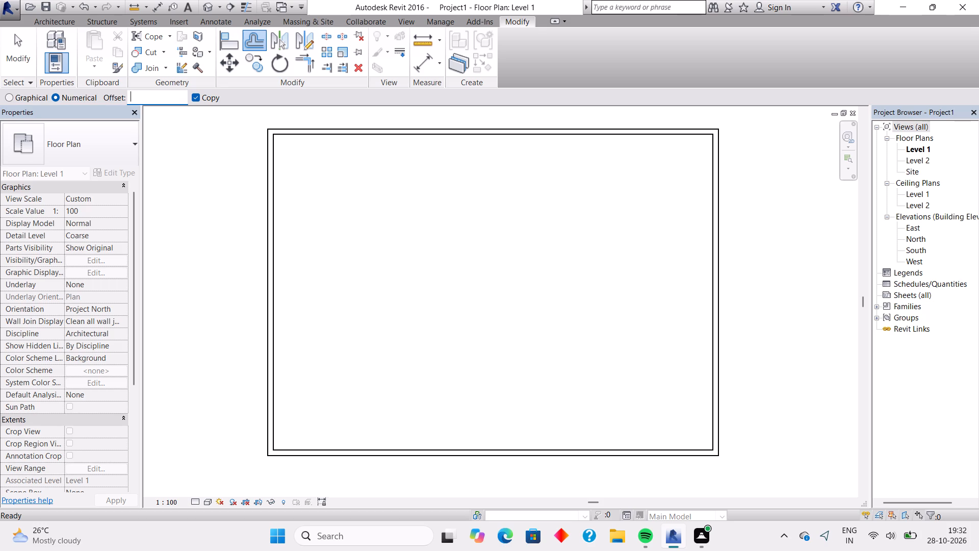
type("14")
key("apostrophe")
key("Return")
left_click(277, 202)
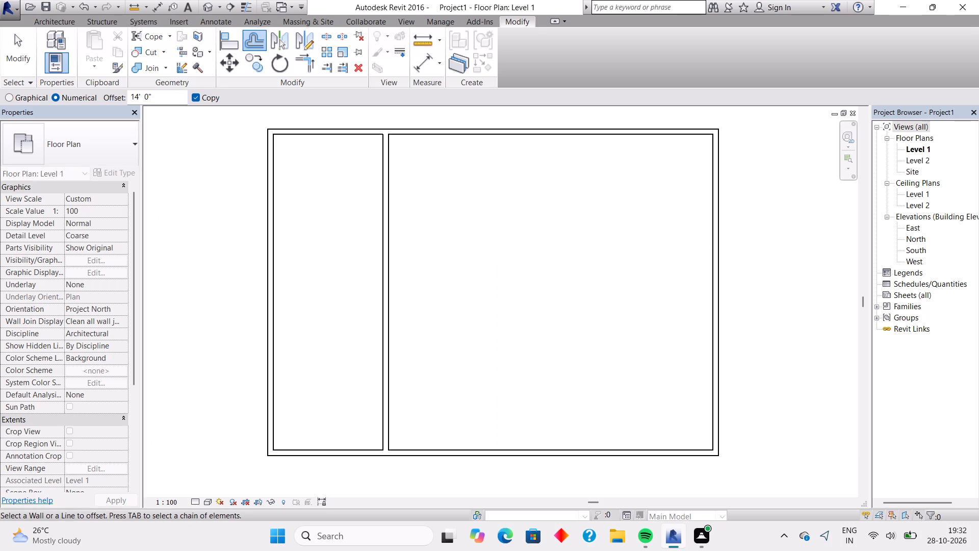
Set the numerical offset distance to 7' 8" with copying kept on.
left_click(155, 101)
key("BackSpace")
key("BackSpace")
key("BackSpace")
key("BackSpace")
key("BackSpace")
key("BackSpace")
key("BackSpace")
key("BackSpace")
key("BackSpace")
key("BackSpace")
key("BackSpace")
key("BackSpace")
key("BackSpace")
key("BackSpace")
key("BackSpace")
key("BackSpace")
key("BackSpace")
key("BackSpace")
key("BackSpace")
key("BackSpace")
key("7")
key("apostrophe")
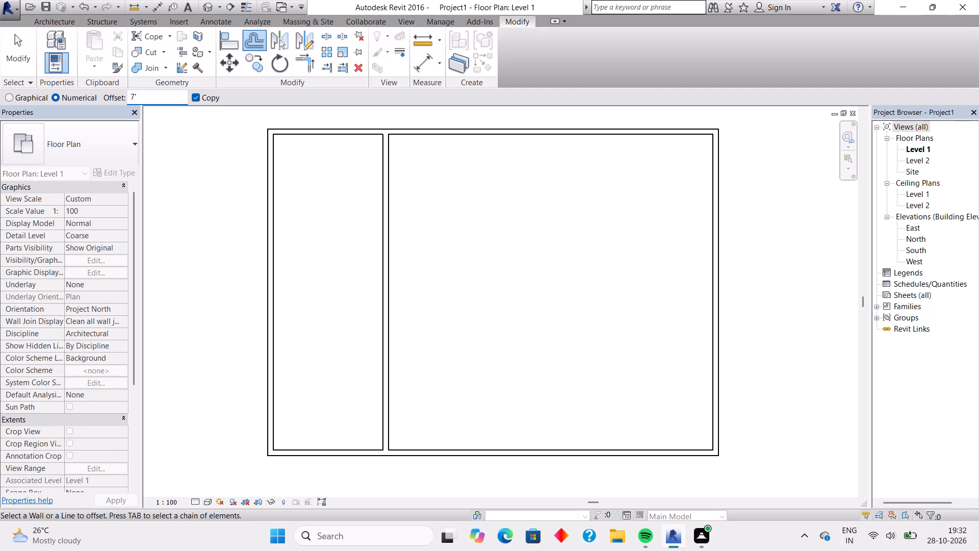
key("8")
key("Return")
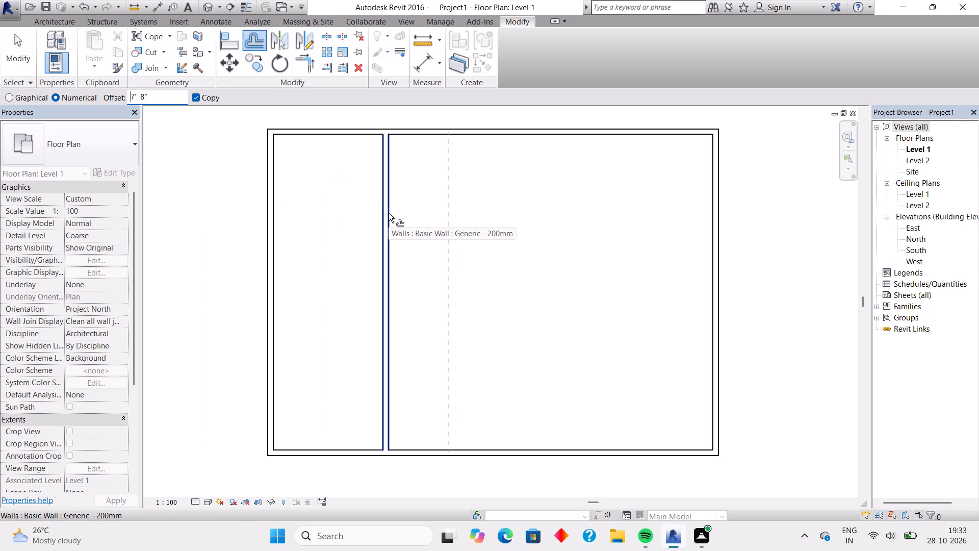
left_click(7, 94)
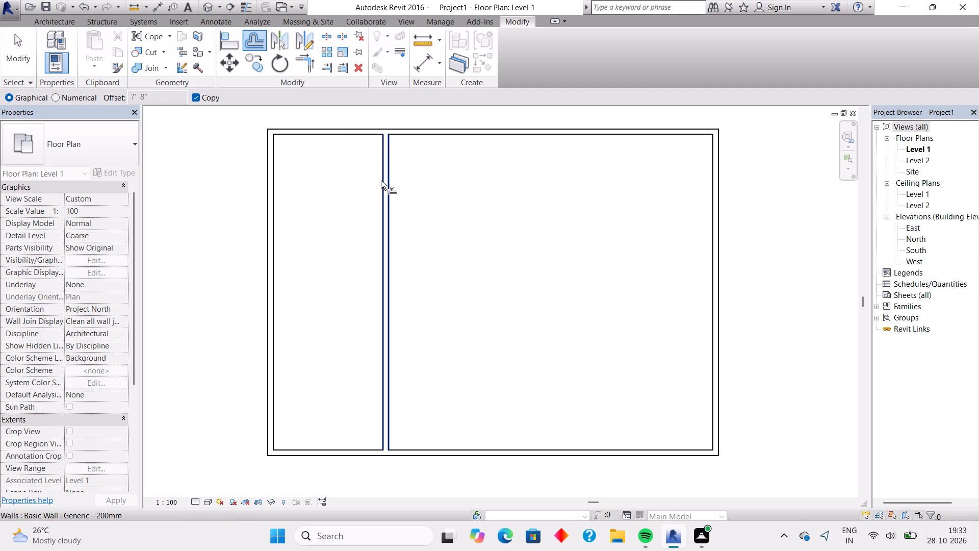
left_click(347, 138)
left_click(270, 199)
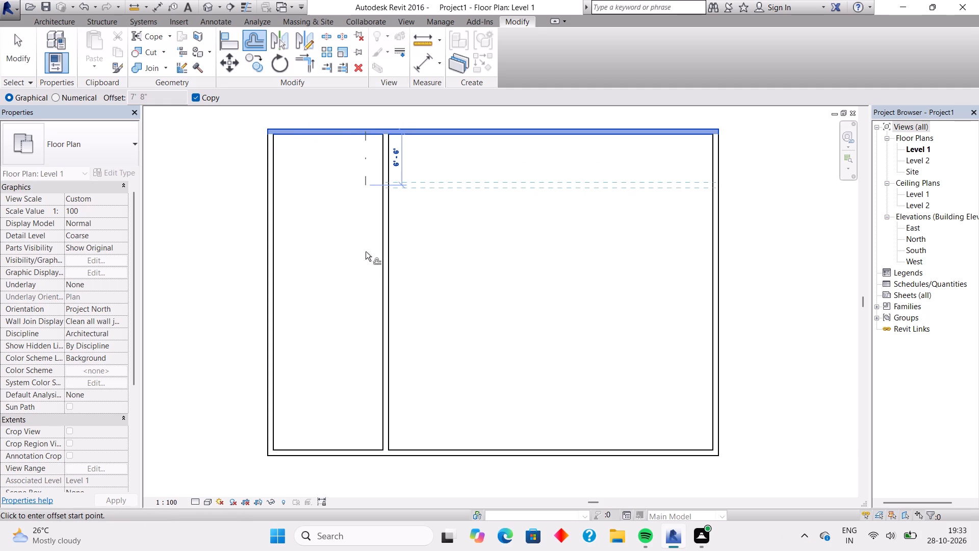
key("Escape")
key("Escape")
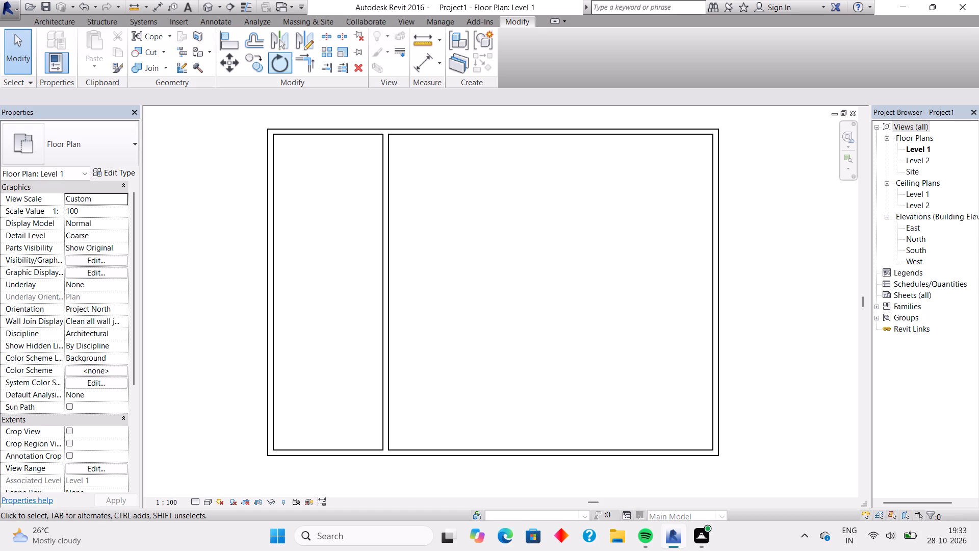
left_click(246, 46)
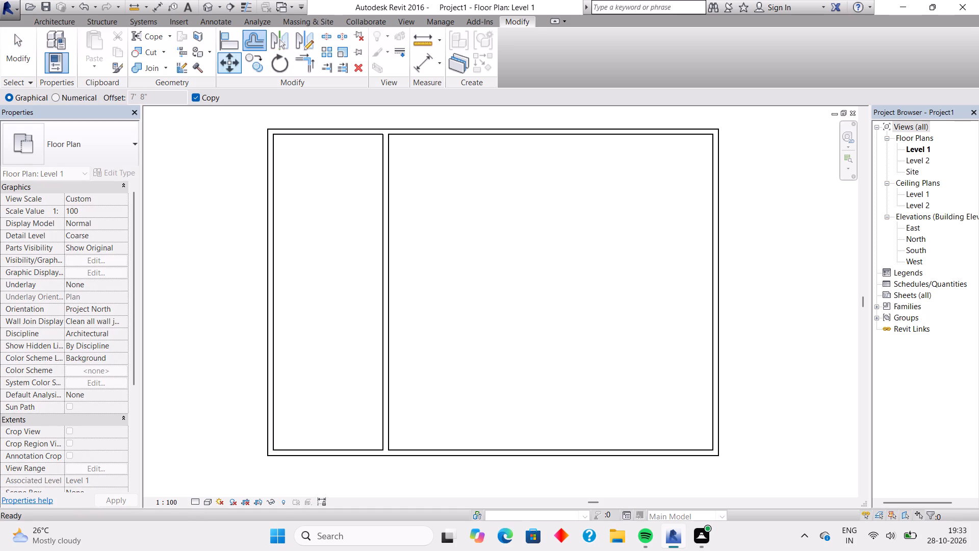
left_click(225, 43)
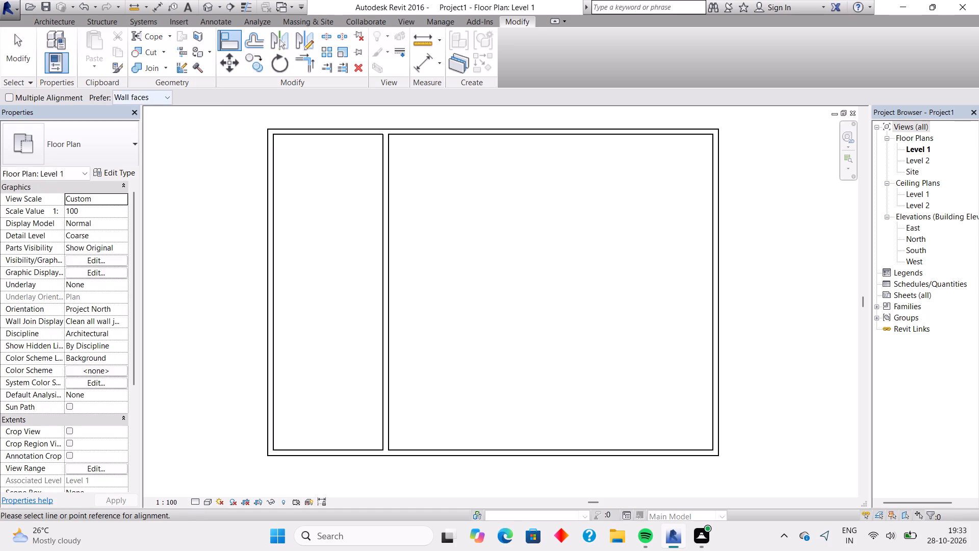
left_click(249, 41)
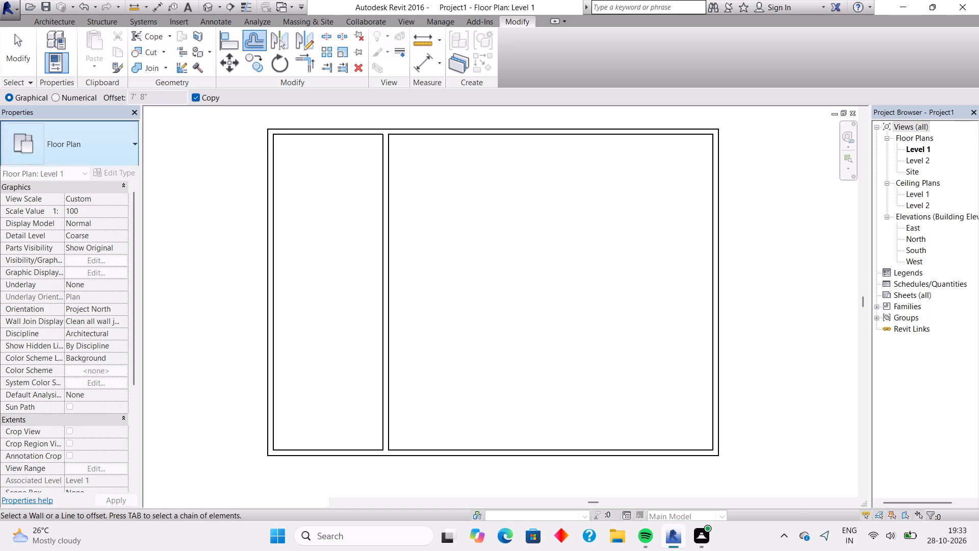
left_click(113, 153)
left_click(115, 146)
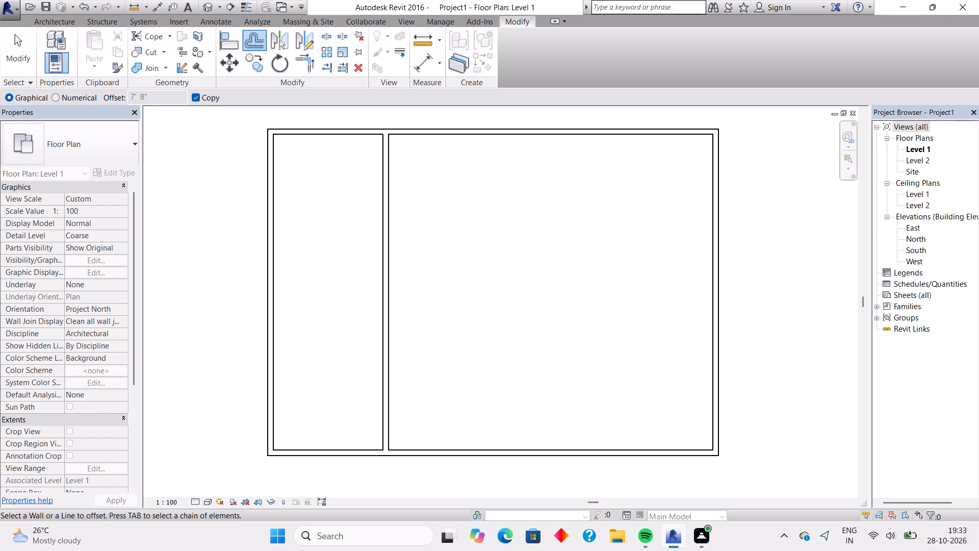
Offset a copy of the upper exterior wall 7' 8" inward, using the numerical method, to create a horizontal interior wall.
left_click(62, 95)
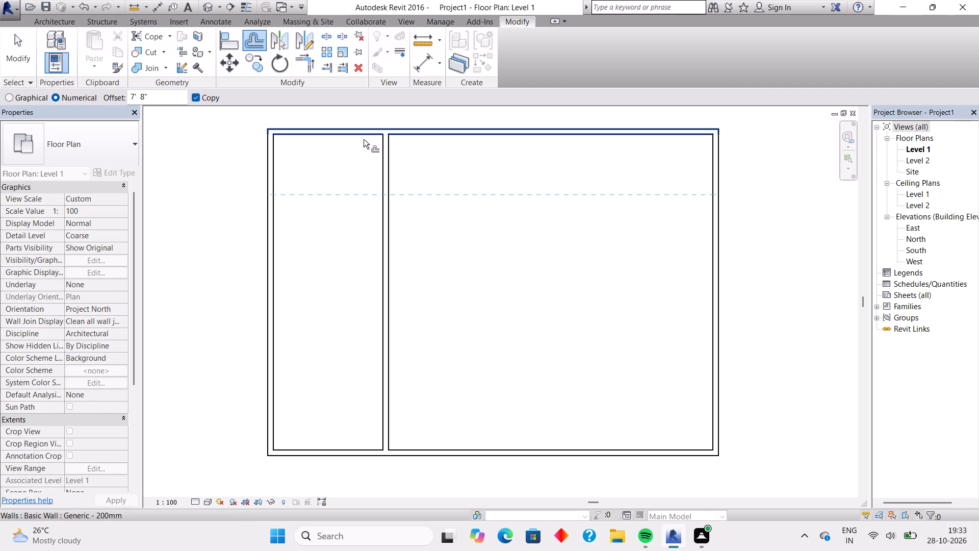
left_click(364, 139)
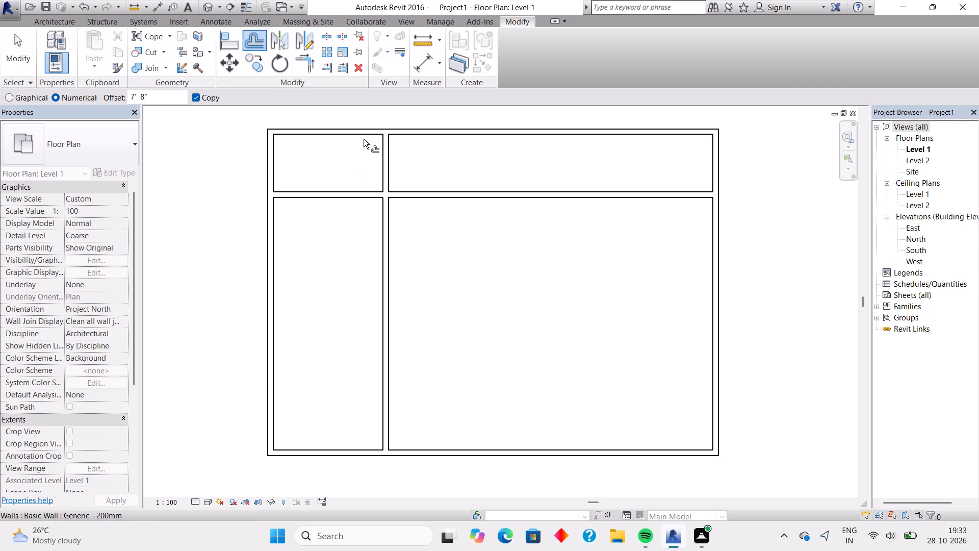
Trim the horizontal and vertical interior walls to a corner, keeping the portions that enclose the room at the plan's upper-left corner.
scroll(449, 273, "up", 3)
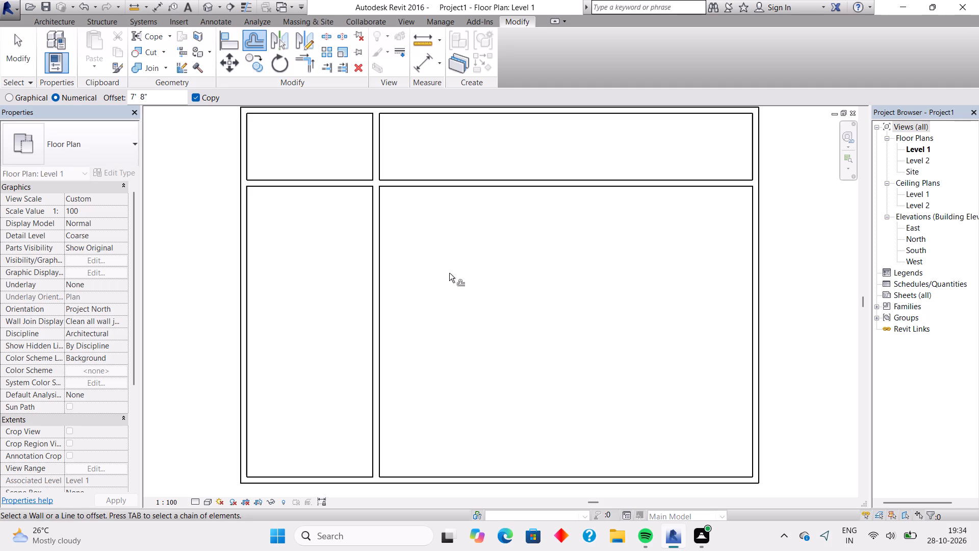
scroll(449, 273, "down", 2)
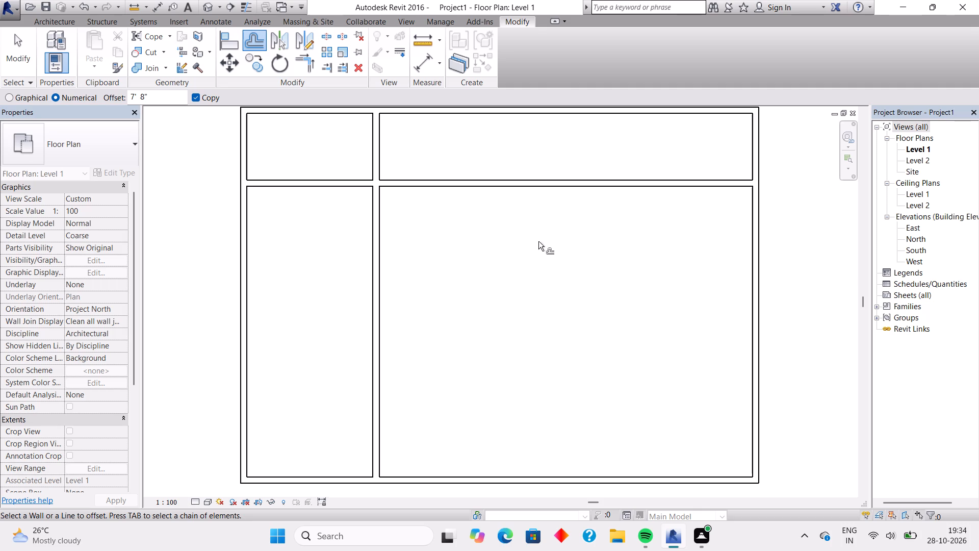
left_click(300, 61)
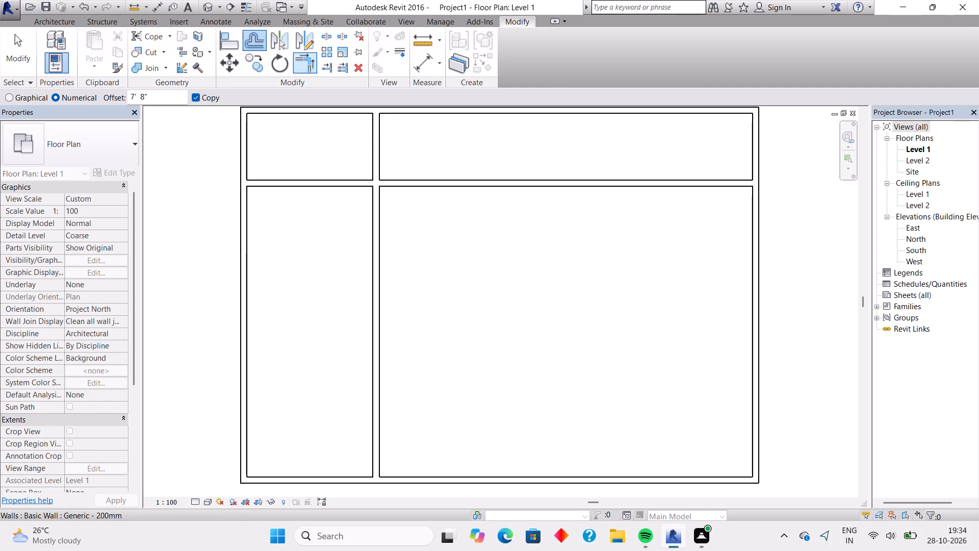
left_click(345, 183)
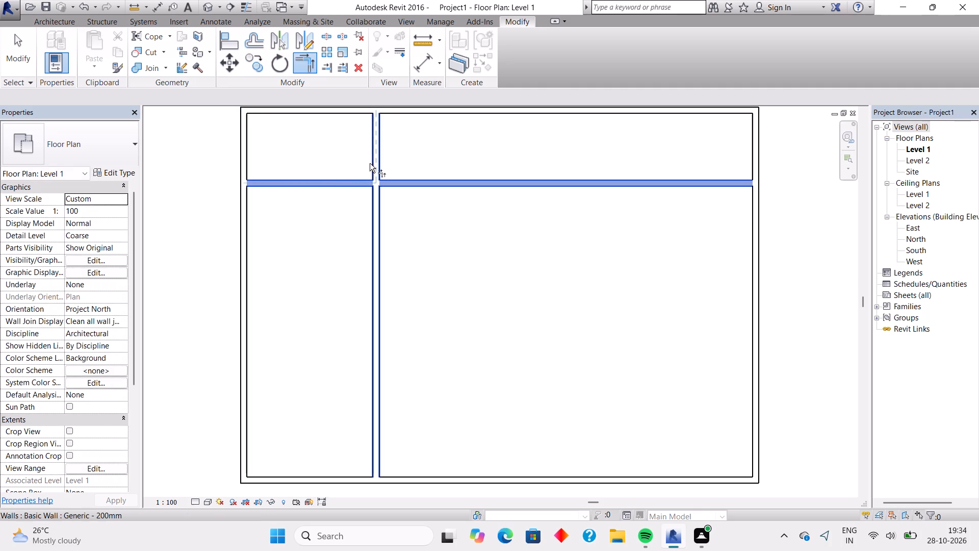
left_click(374, 163)
scroll(393, 232, "down", 2)
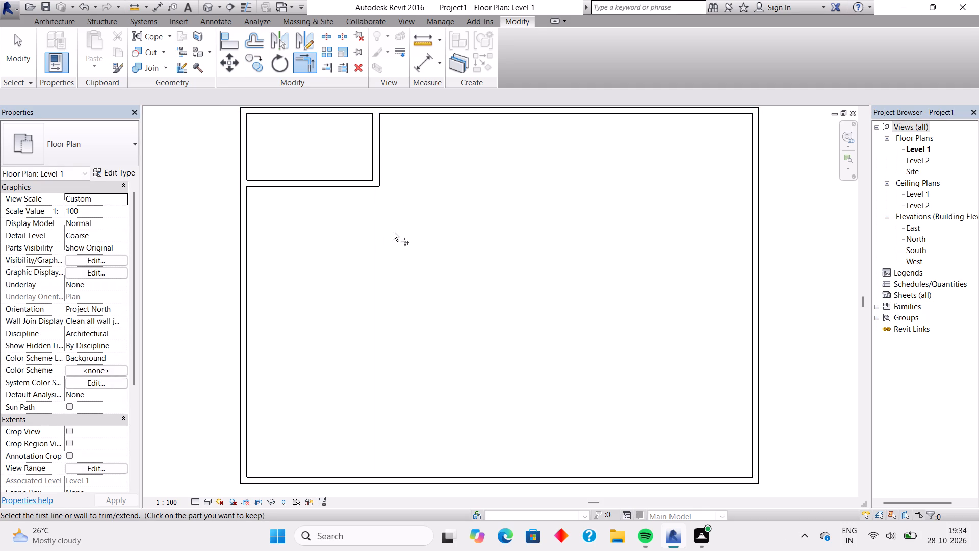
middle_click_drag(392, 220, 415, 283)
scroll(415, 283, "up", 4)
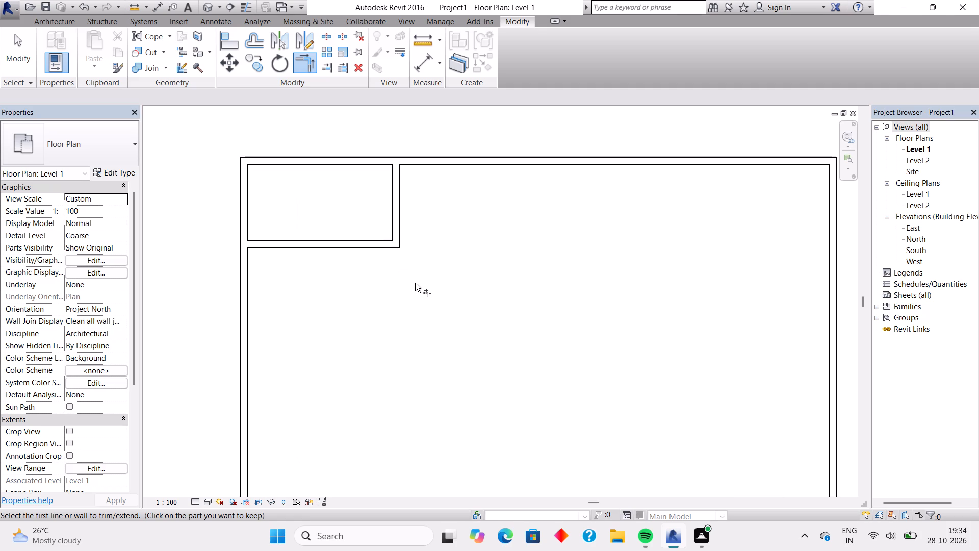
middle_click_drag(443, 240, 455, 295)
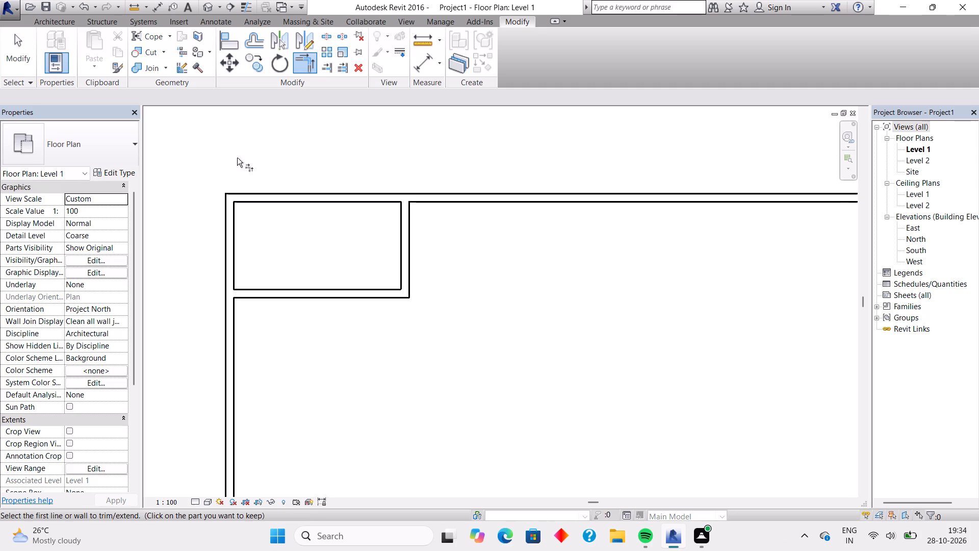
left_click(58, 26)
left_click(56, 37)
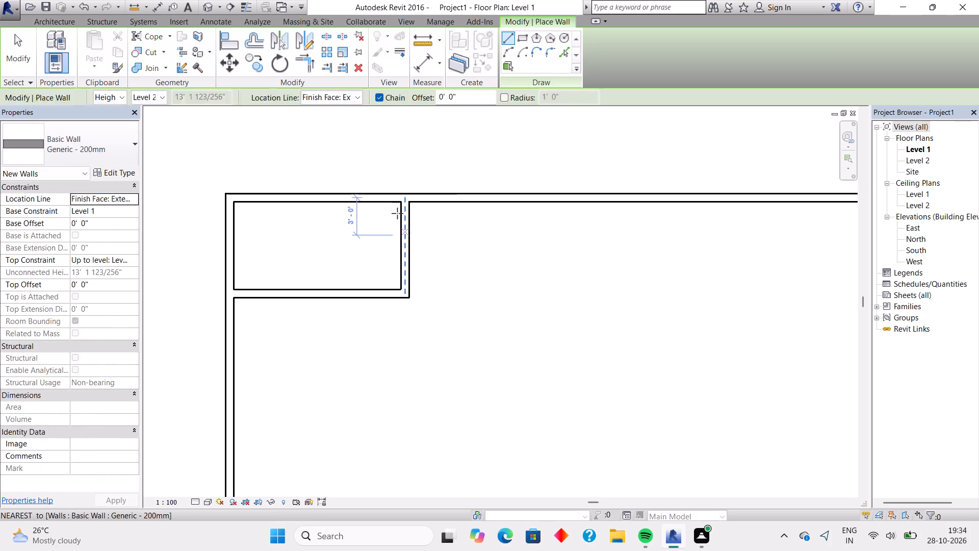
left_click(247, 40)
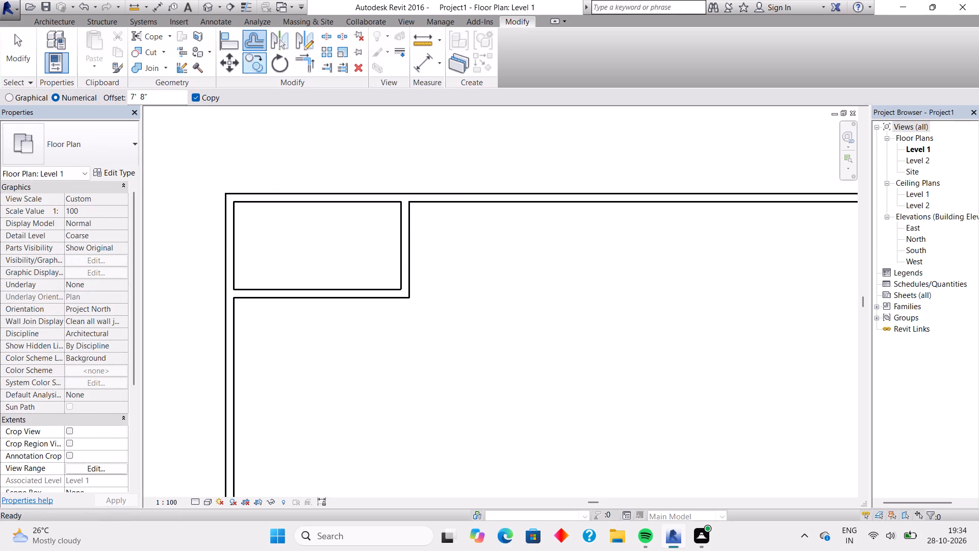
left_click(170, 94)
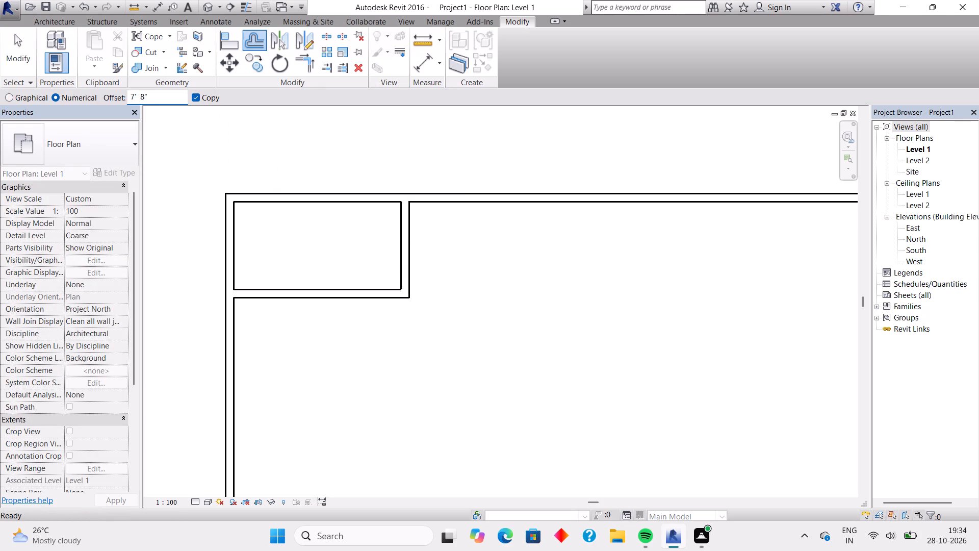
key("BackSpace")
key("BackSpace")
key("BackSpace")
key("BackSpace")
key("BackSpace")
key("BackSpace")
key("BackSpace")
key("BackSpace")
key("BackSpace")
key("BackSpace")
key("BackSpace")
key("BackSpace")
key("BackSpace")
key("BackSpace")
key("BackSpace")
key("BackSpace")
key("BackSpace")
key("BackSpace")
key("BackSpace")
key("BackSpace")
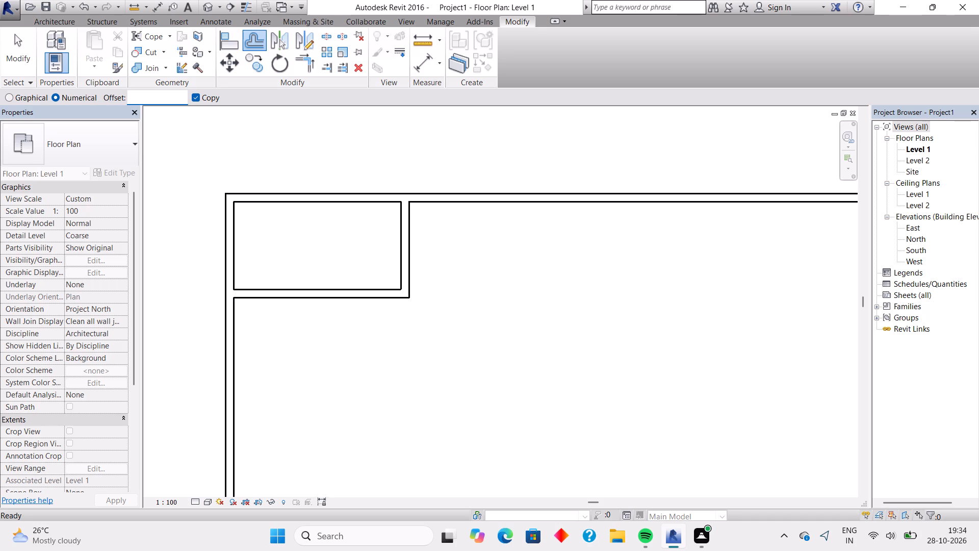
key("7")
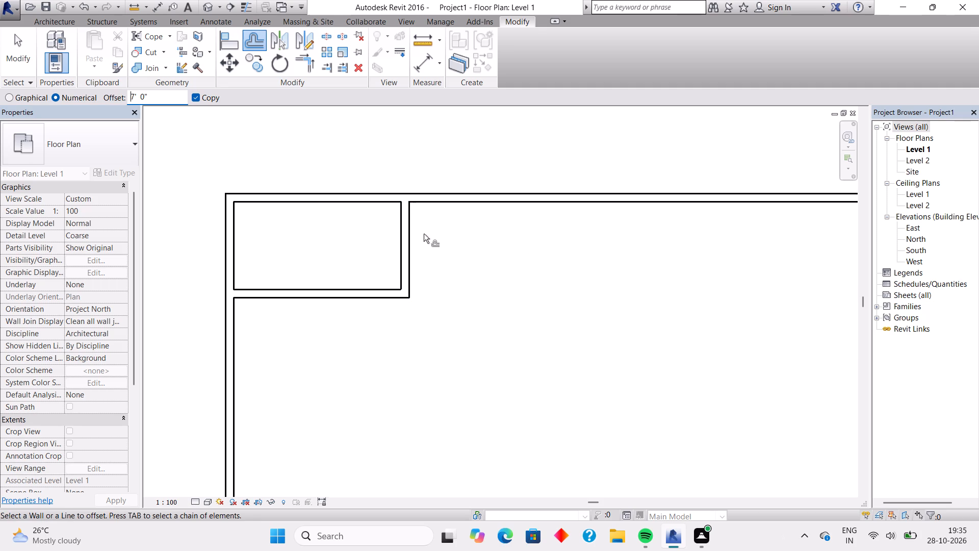
Draw an L-shaped wall in the upper-left room, from its right wall's midpoint about 7' 4" leftward and up to the upper exterior wall.
left_click(68, 20)
left_click(47, 39)
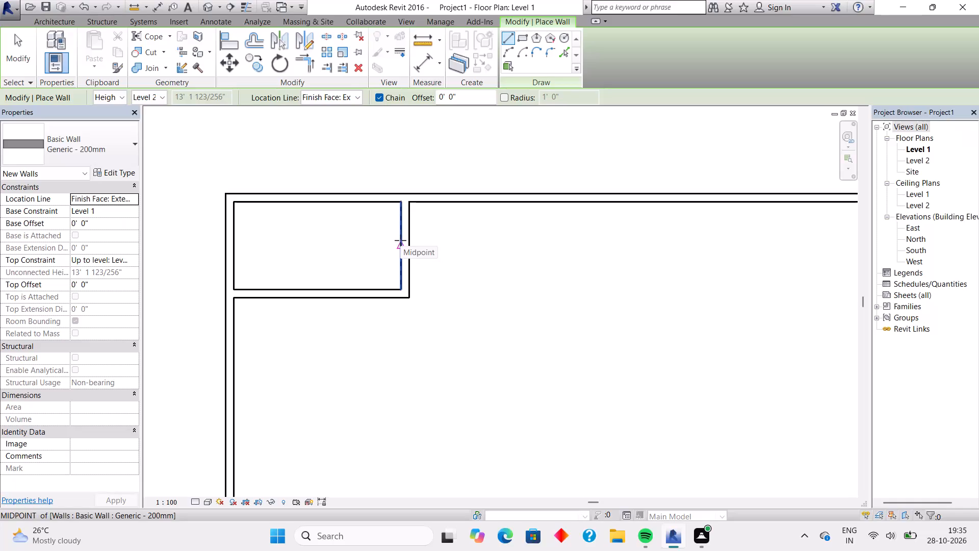
left_click(400, 240)
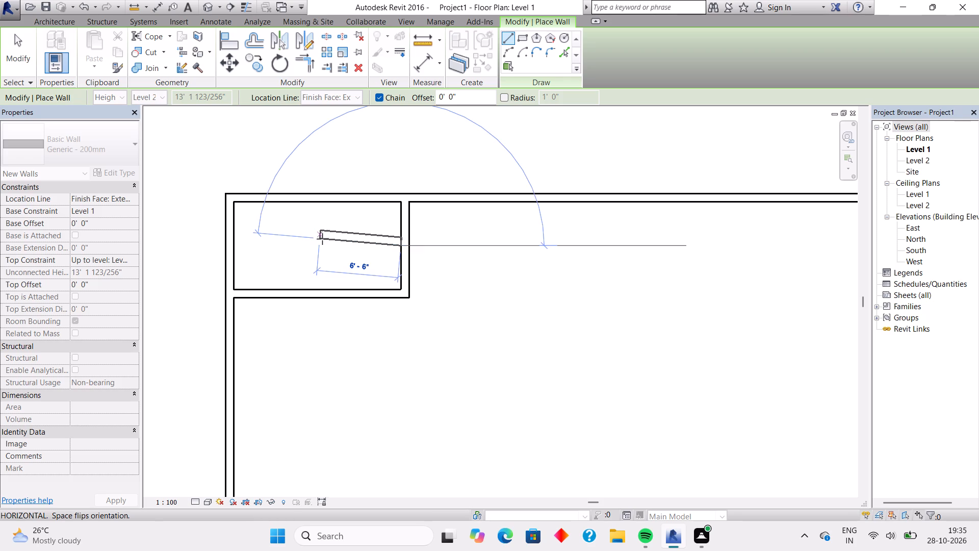
left_click(313, 251)
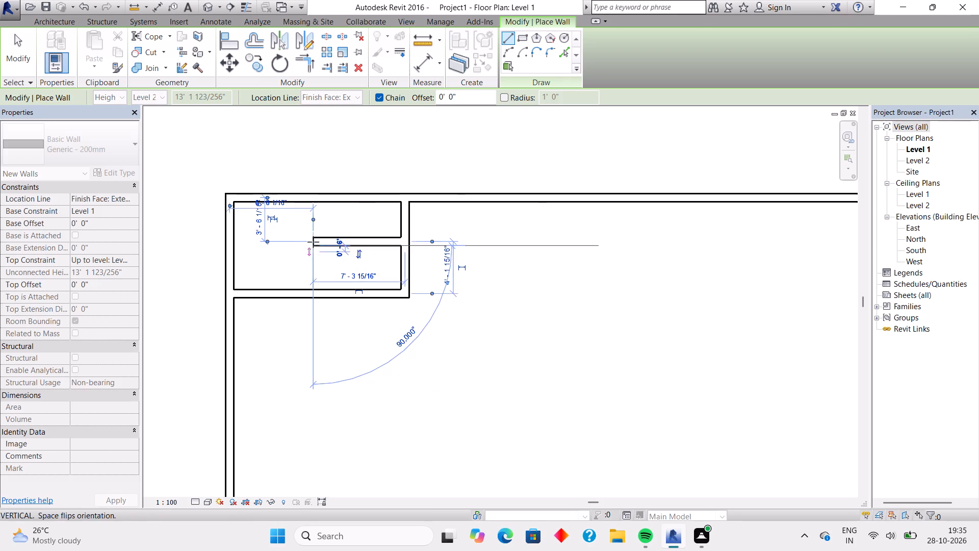
left_click(313, 207)
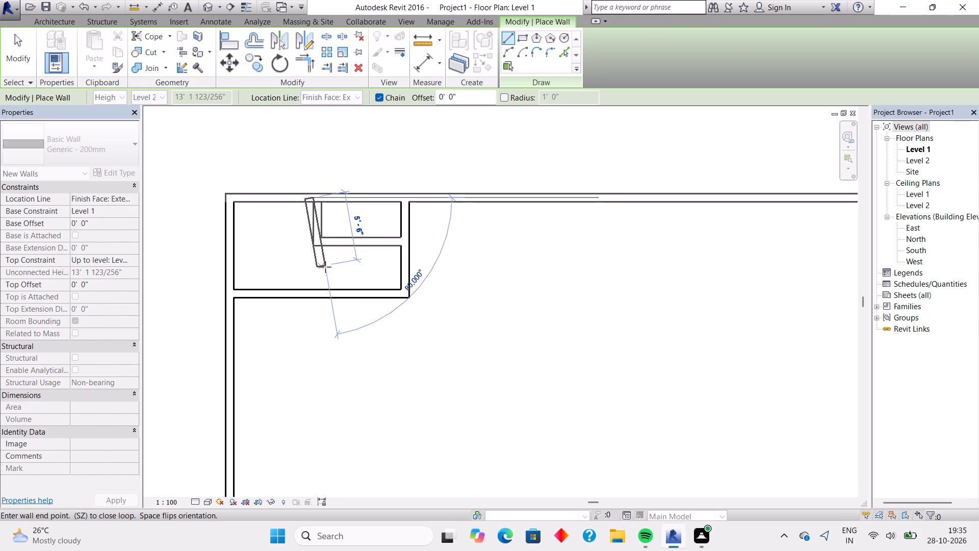
key("Escape")
key("Escape")
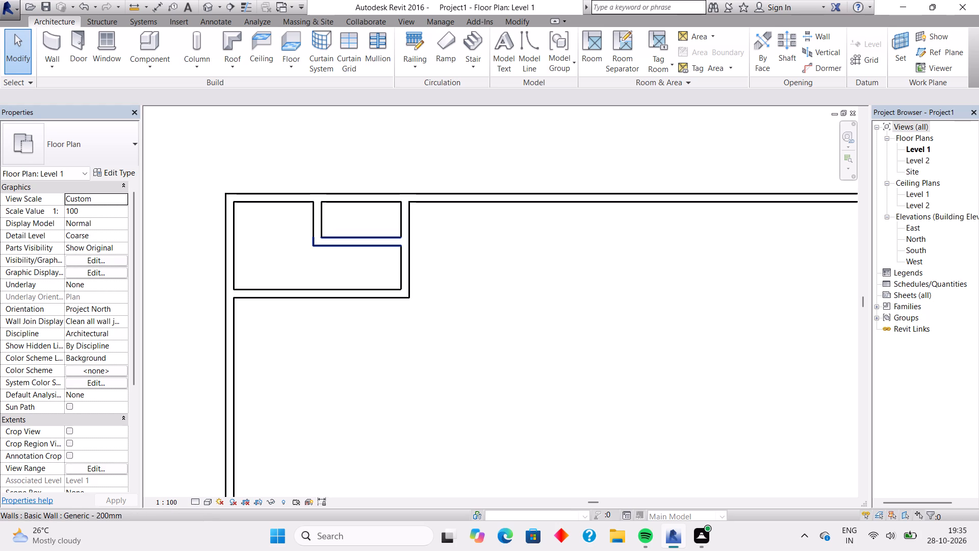
Measure the upper-left room's clear width between the left exterior wall's inner face and the room's right wall.
left_click(41, 45)
left_click(430, 63)
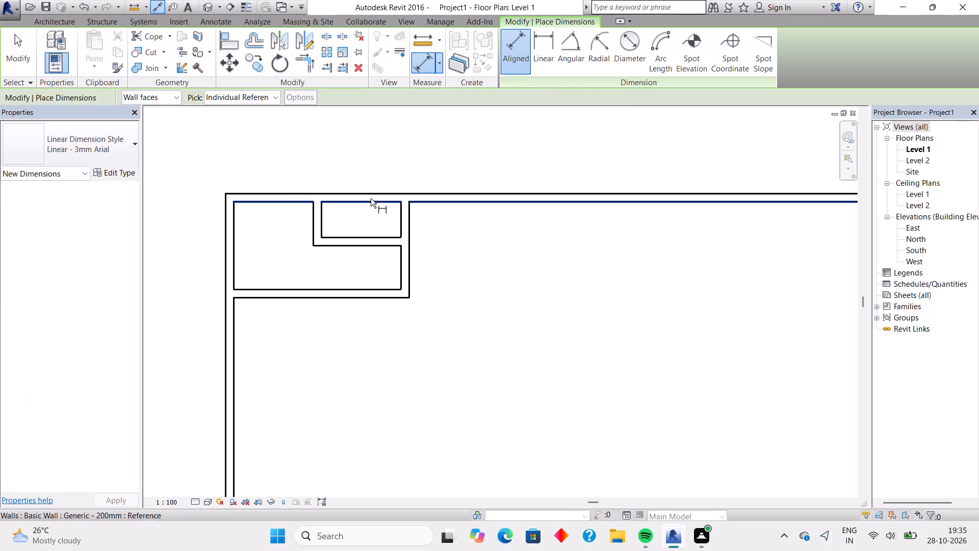
left_click(235, 269)
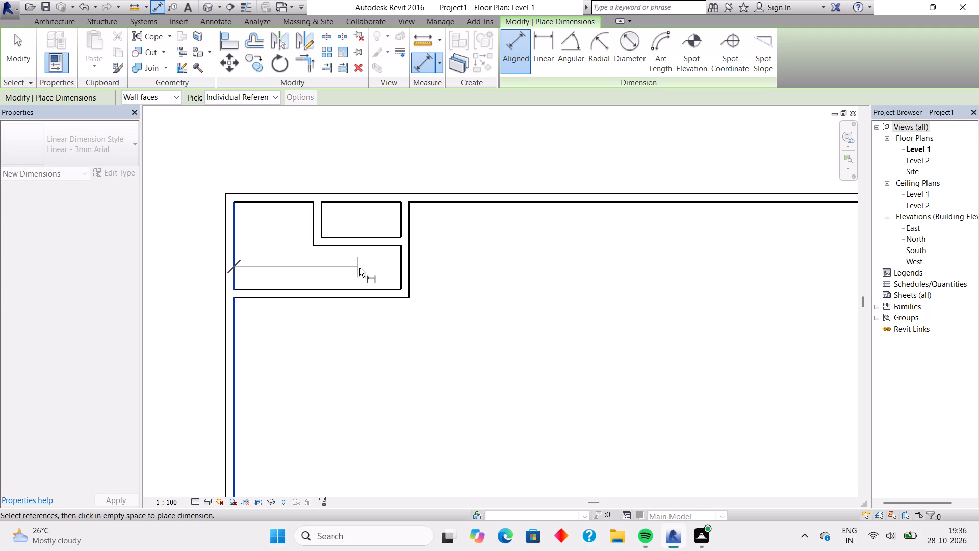
left_click(398, 270)
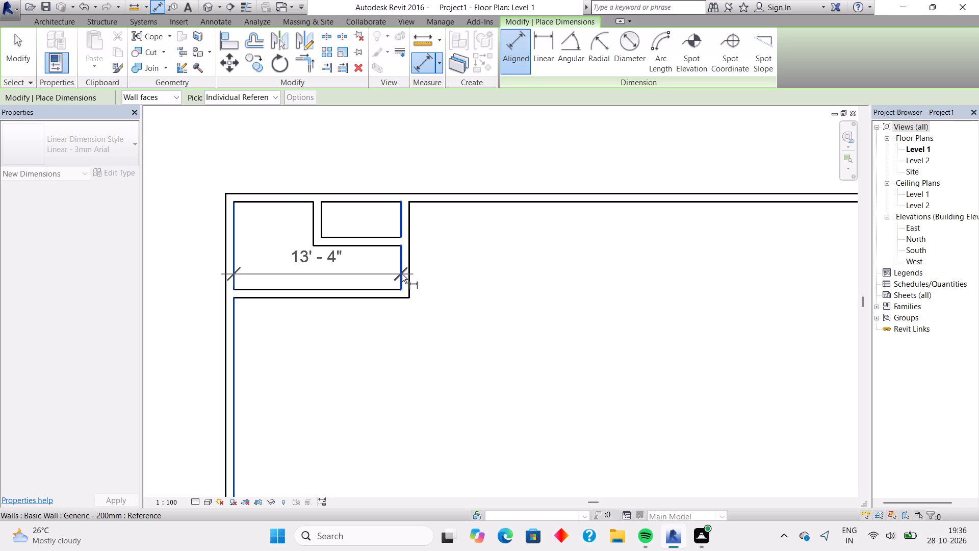
key("Escape")
key("Escape")
Nudge the upper-left room's right wall about 9" to the right, to 7' 9" from the new short vertical wall.
left_click(402, 274)
key("Right")
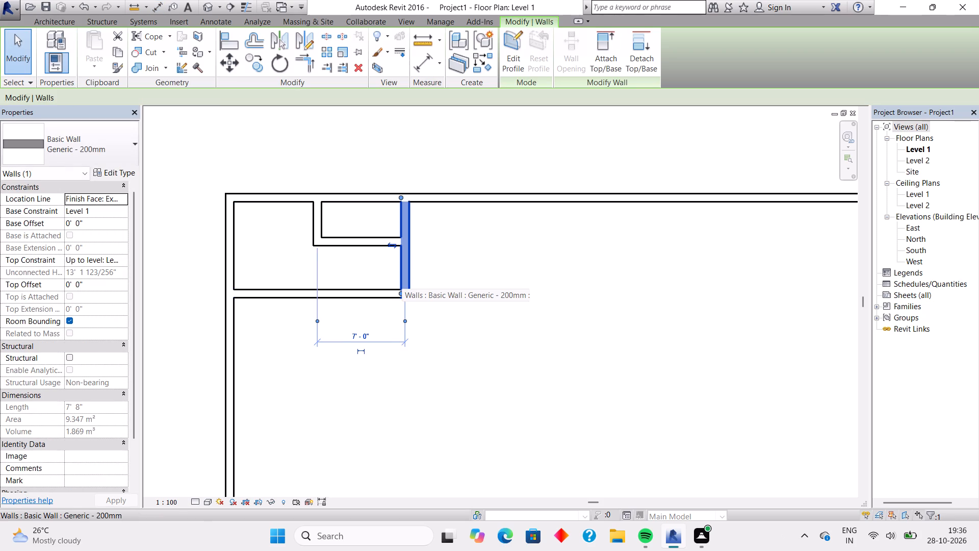
key("Right")
key("Right")
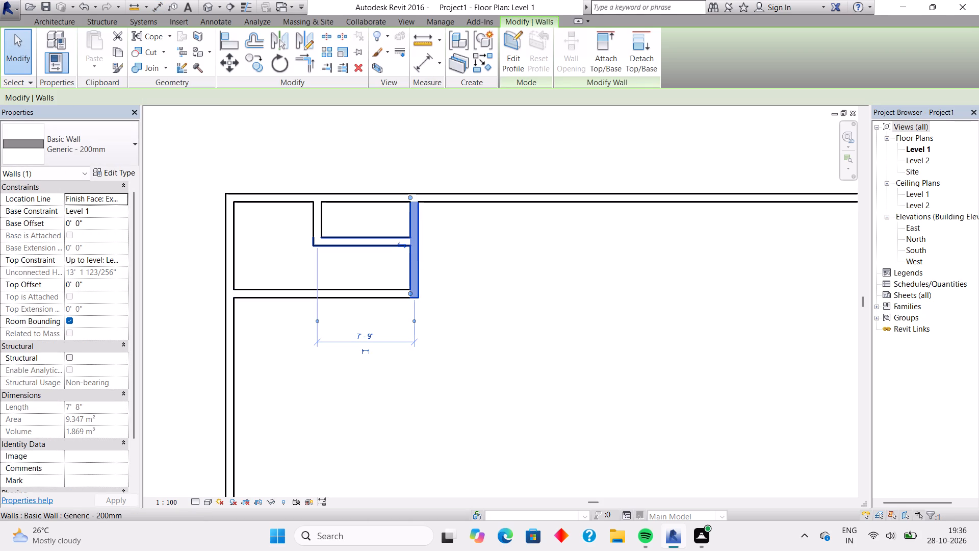
key("Escape")
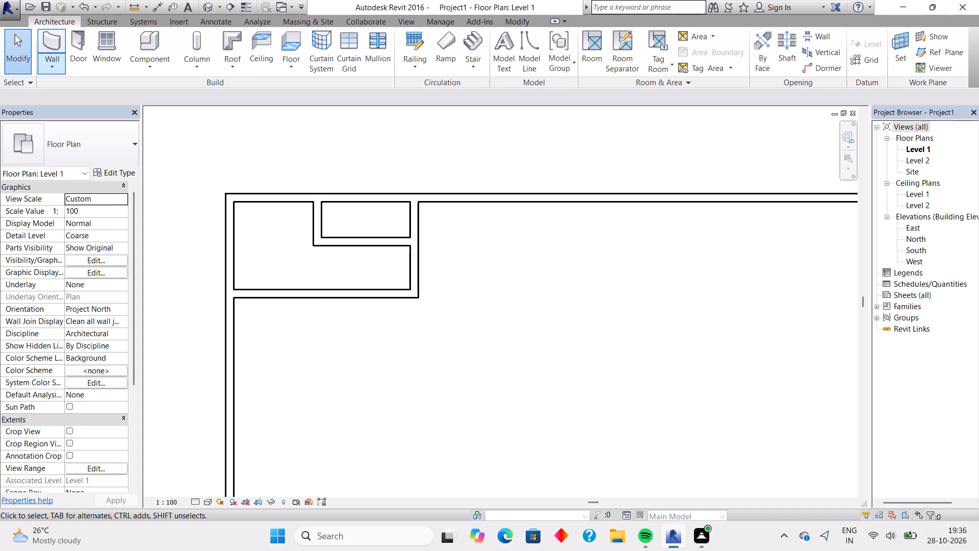
Measure the widened upper-left room's clear width between the inner faces of the left exterior wall and its right wall.
left_click(48, 40)
left_click(412, 73)
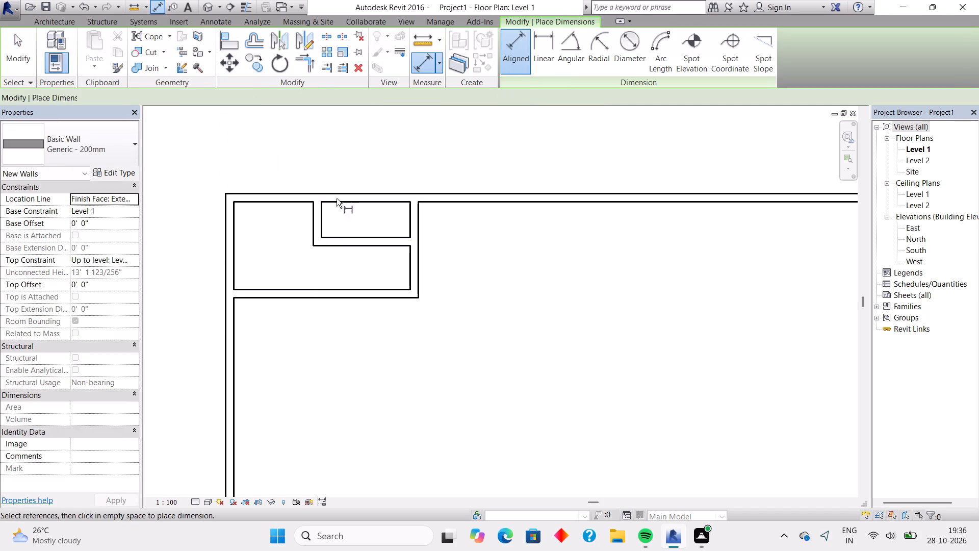
left_click(237, 269)
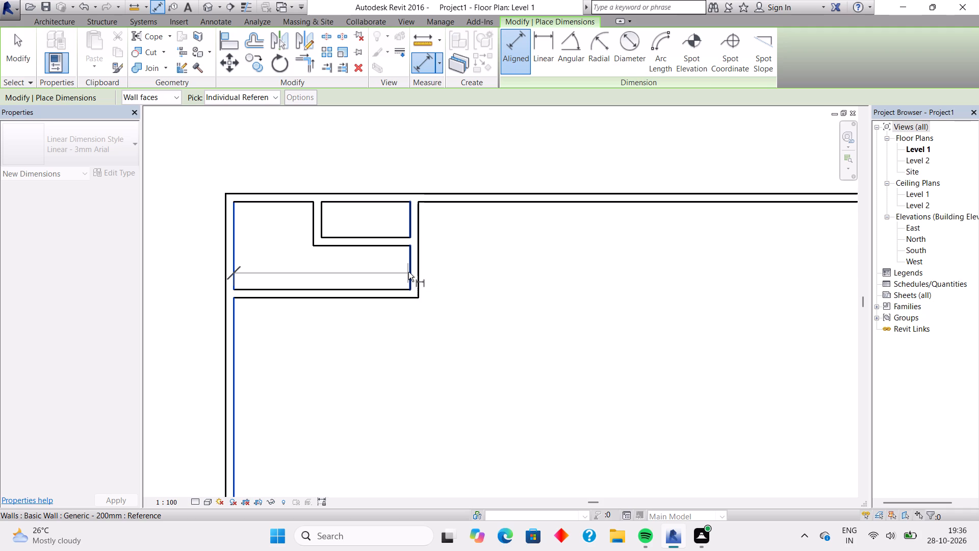
left_click(409, 272)
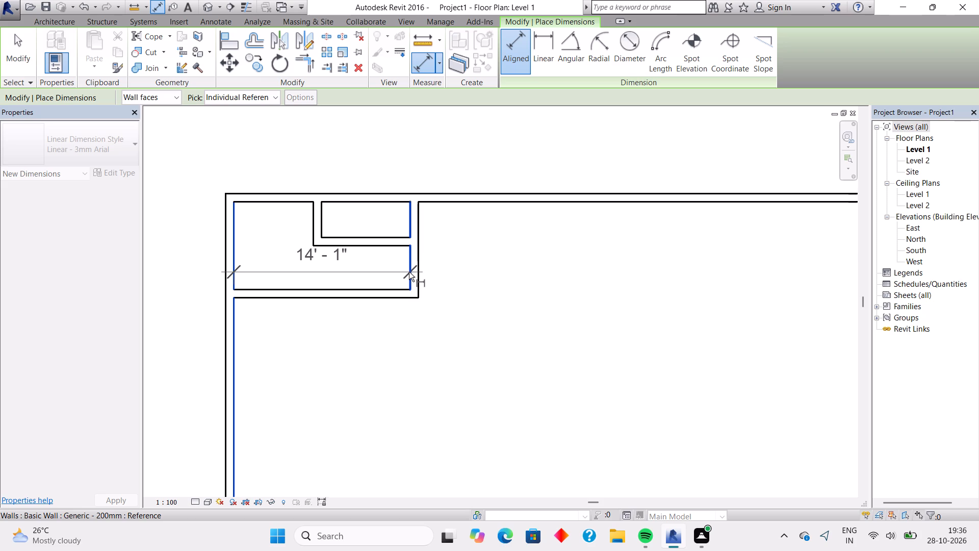
scroll(259, 313, "down", 4)
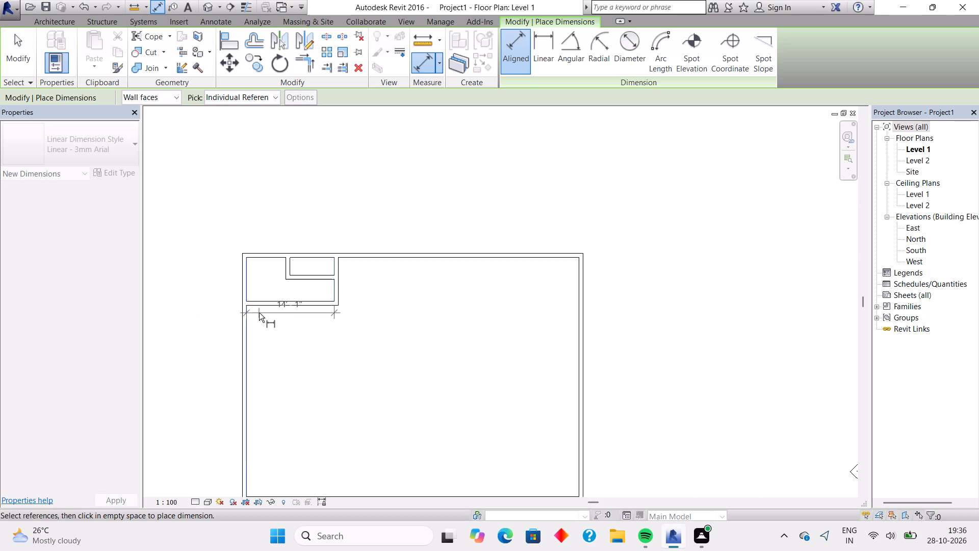
scroll(259, 313, "down", 2)
scroll(259, 313, "up", 9)
scroll(259, 313, "down", 4)
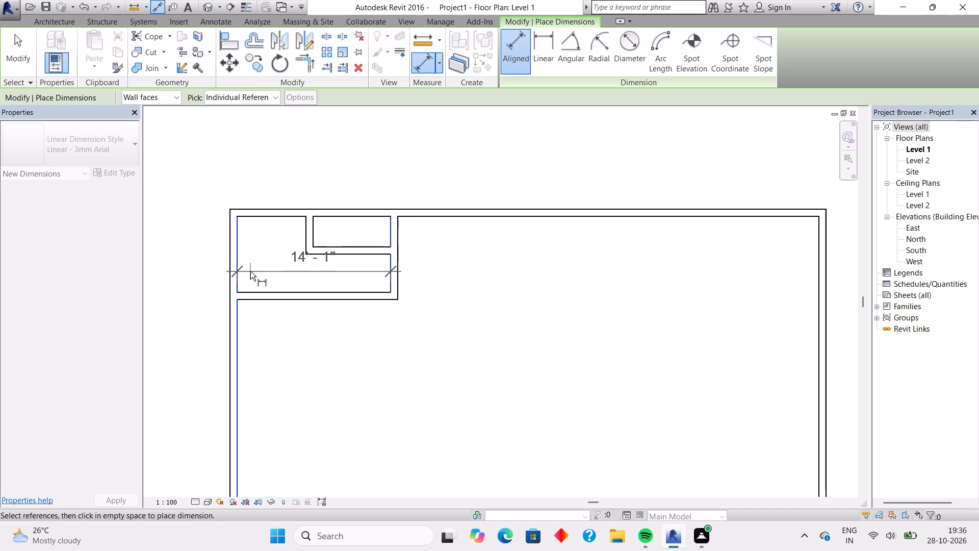
scroll(250, 271, "up", 4)
scroll(274, 279, "down", 1)
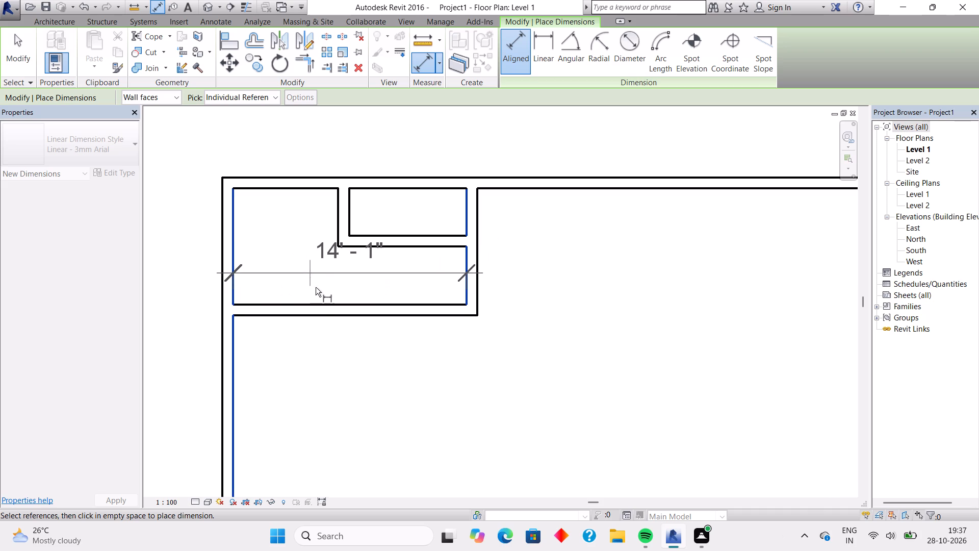
key("Escape")
key("Escape")
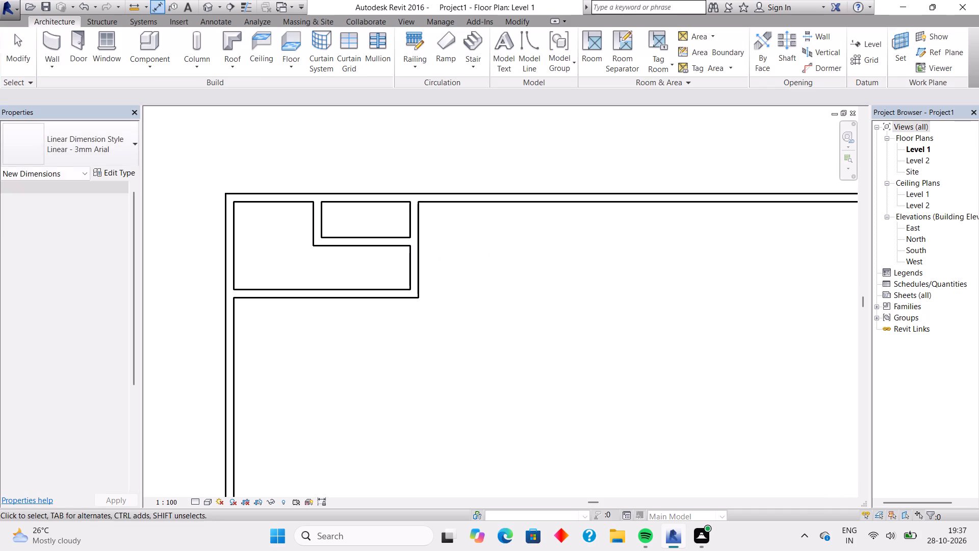
Nudge the upper-left room's right wall about 6" further right, to 8' 3" from the short vertical wall.
left_click(406, 272)
key("Right")
key("Right")
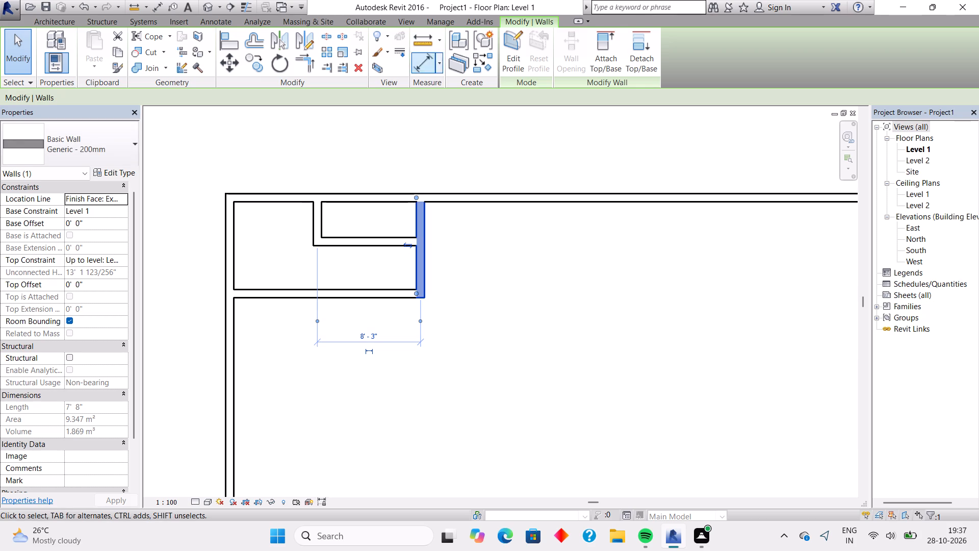
Measure the upper-left room's clear width from the left exterior wall's inner face to the moved right wall.
left_click(427, 67)
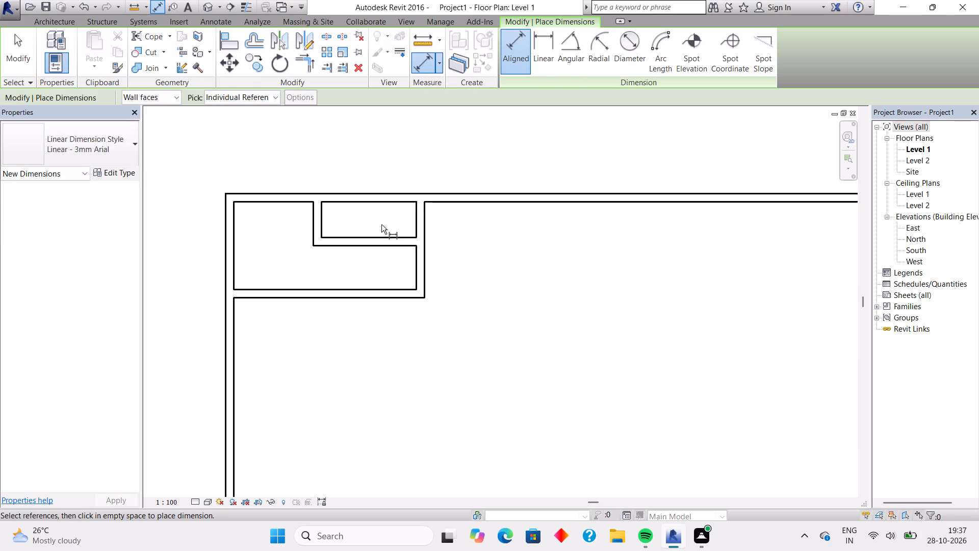
left_click(237, 269)
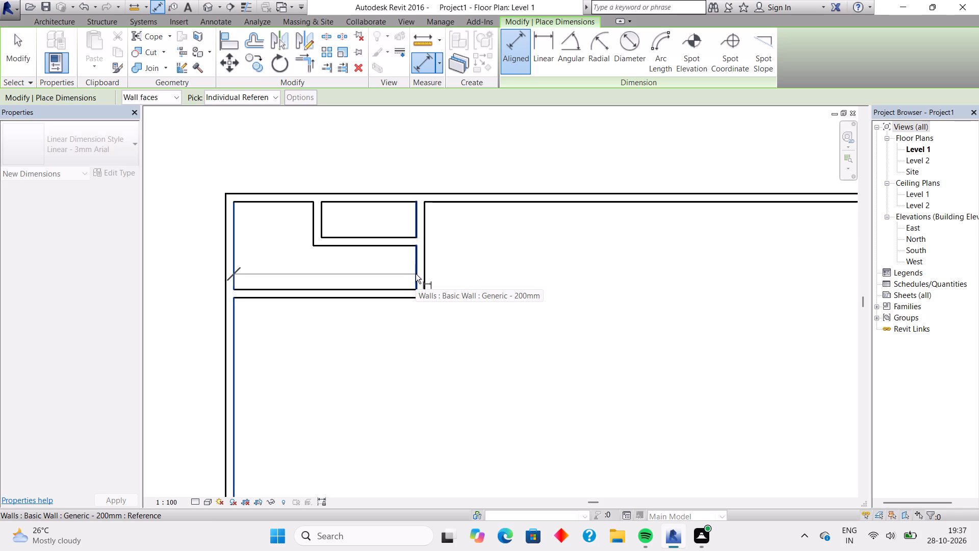
left_click(416, 274)
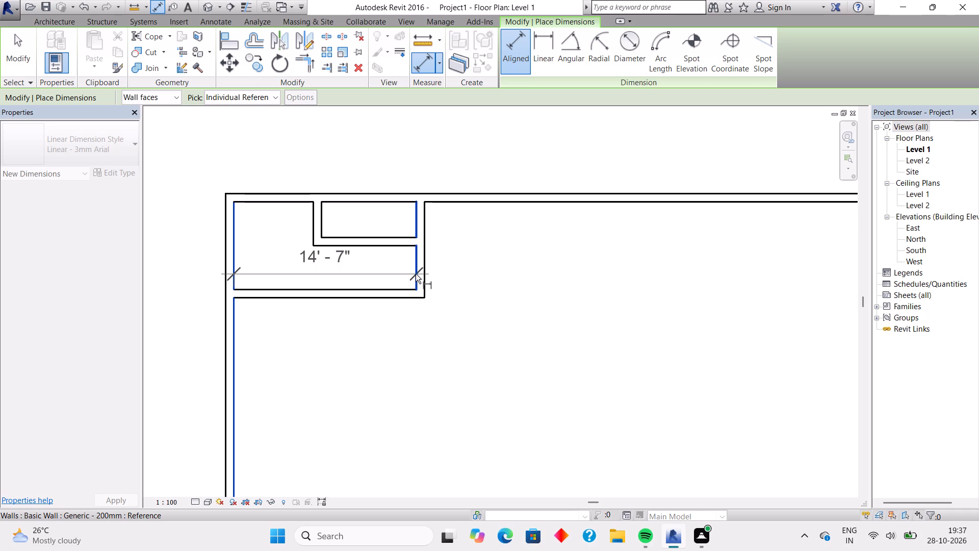
scroll(416, 274, "up", 3)
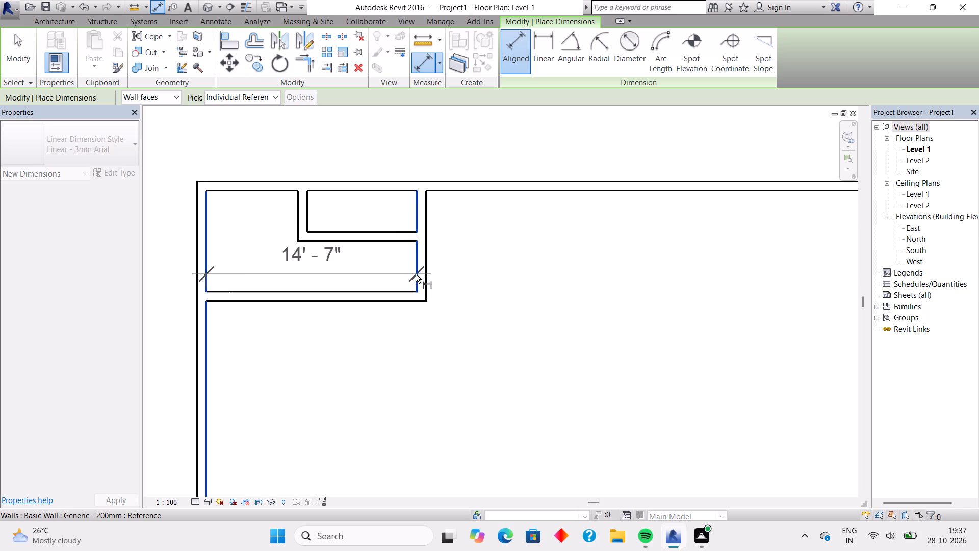
scroll(416, 274, "up", 4)
scroll(415, 265, "down", 2)
scroll(415, 265, "up", 5)
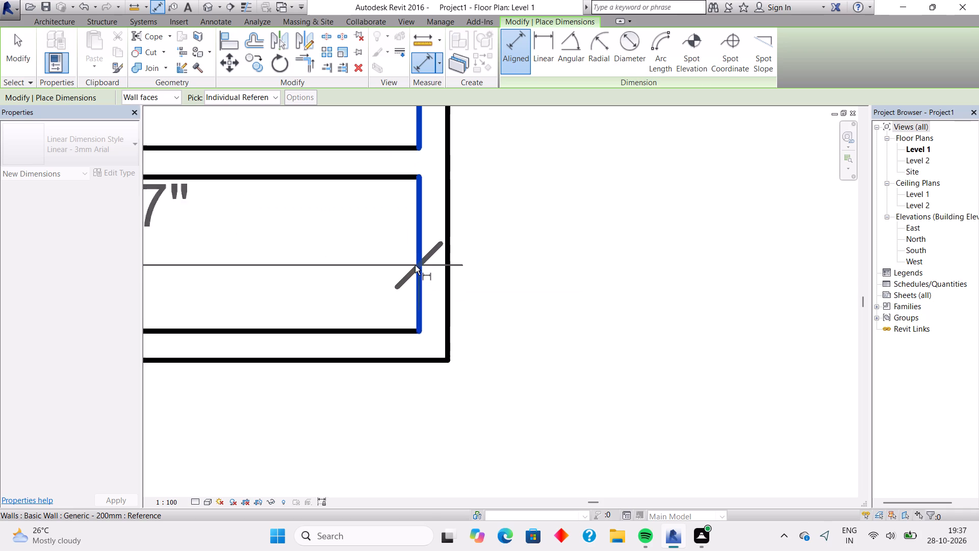
scroll(415, 265, "up", 1)
key("Escape")
key("Escape")
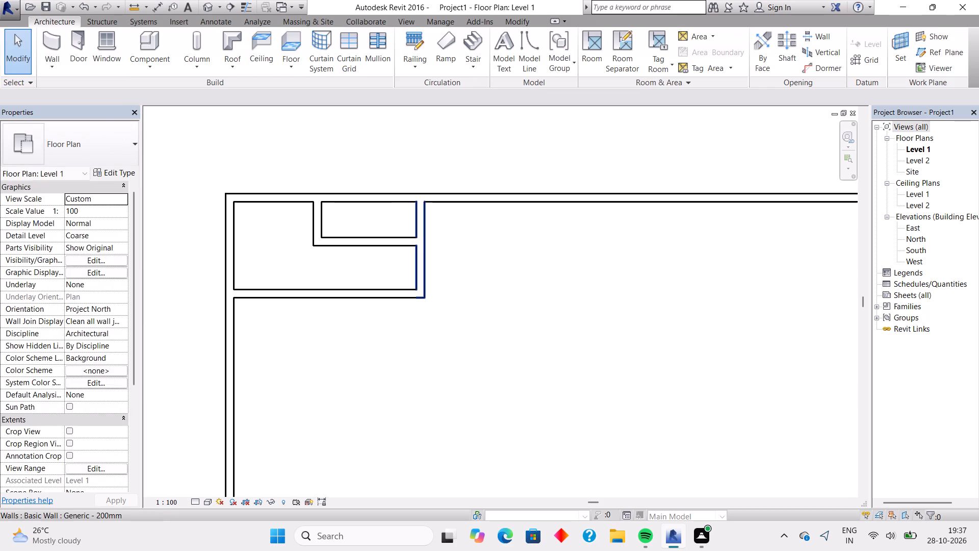
Nudge the upper-left room's right wall rightward in finer increments, to 8' 7 11/16" from the short vertical wall.
scroll(415, 265, "up", 10)
left_click(417, 263)
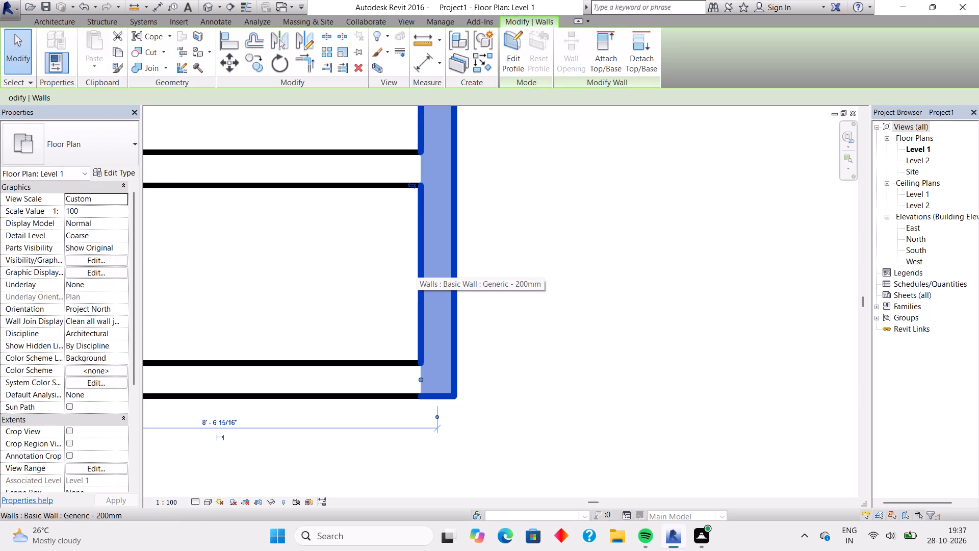
key("Right")
scroll(417, 263, "down", 3)
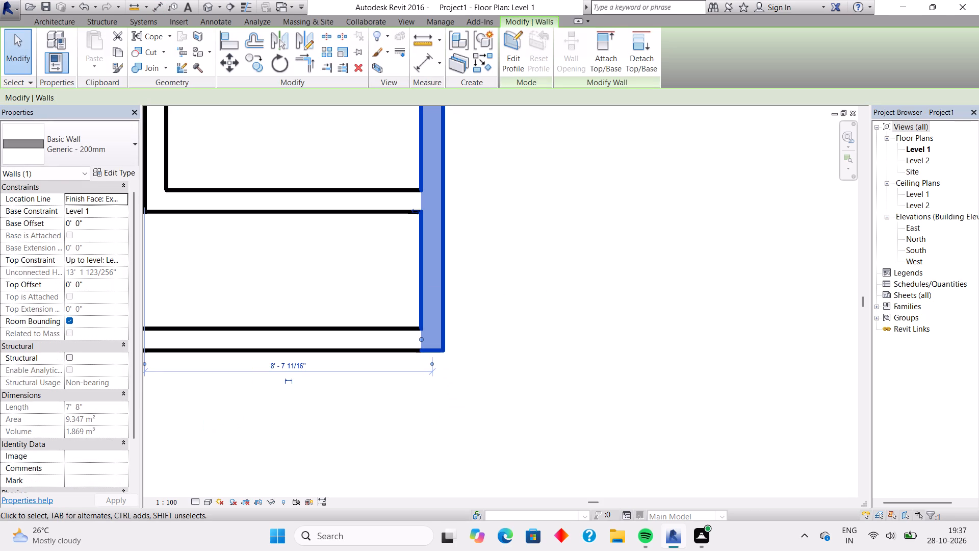
scroll(332, 261, "down", 2)
middle_click_drag(332, 261, 517, 283)
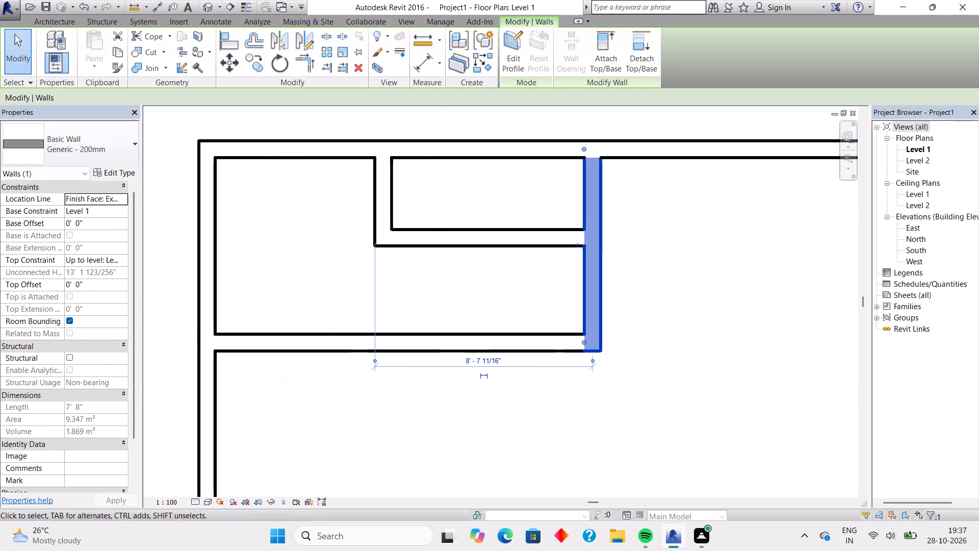
Measure the upper-left room's clear width from the left exterior wall's inner face to its right wall.
key("Escape")
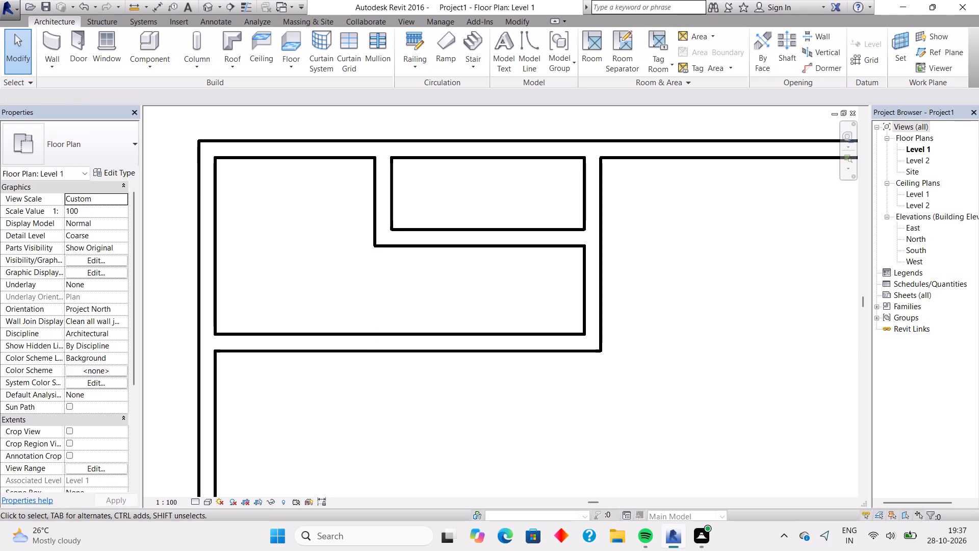
left_click(46, 43)
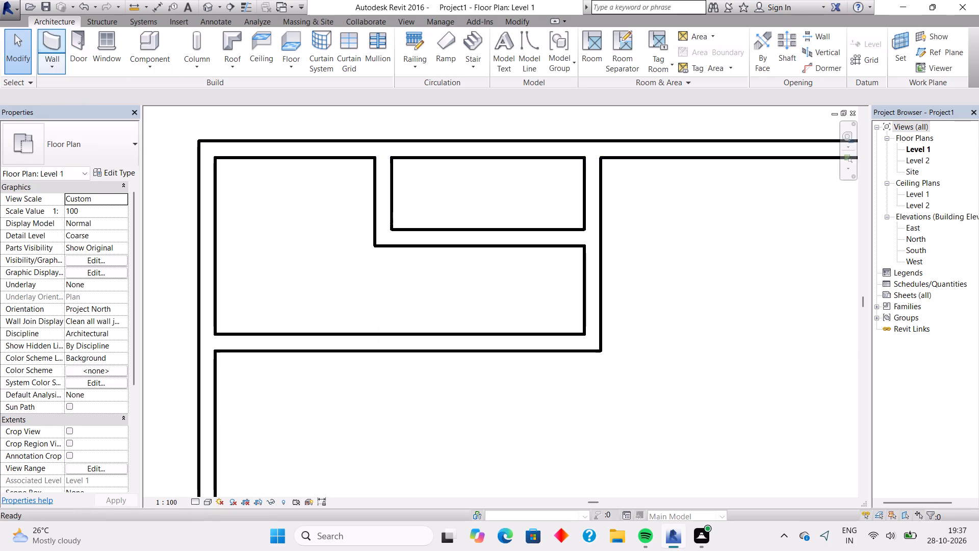
left_click(425, 70)
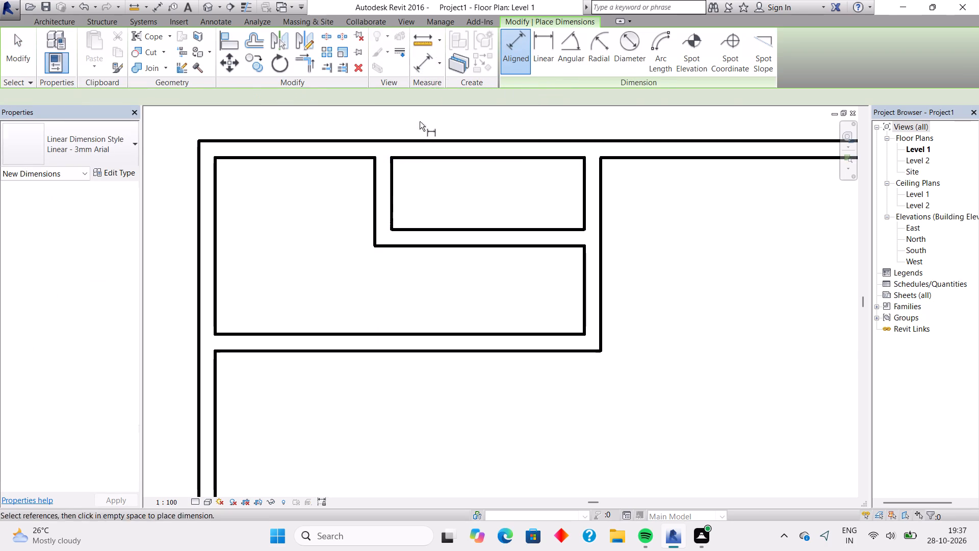
left_click(216, 295)
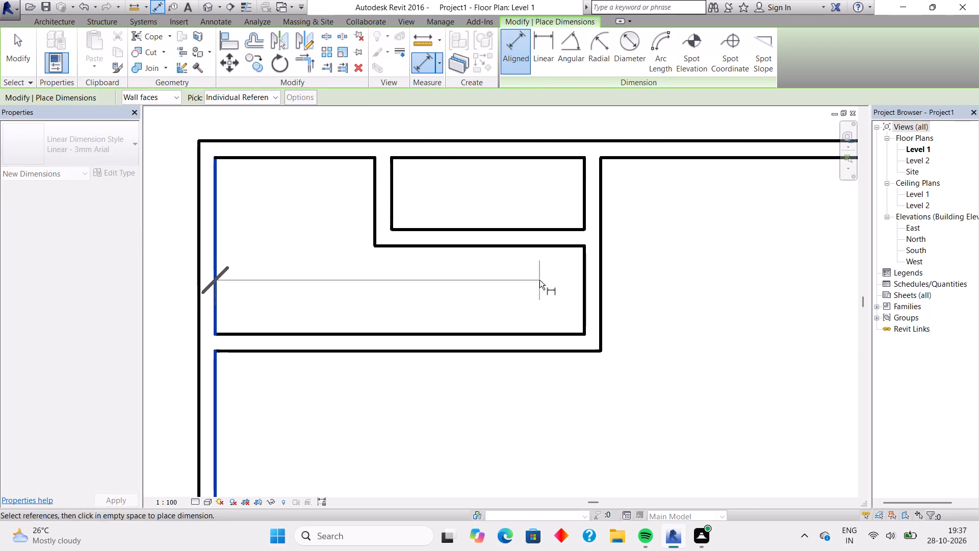
left_click(584, 284)
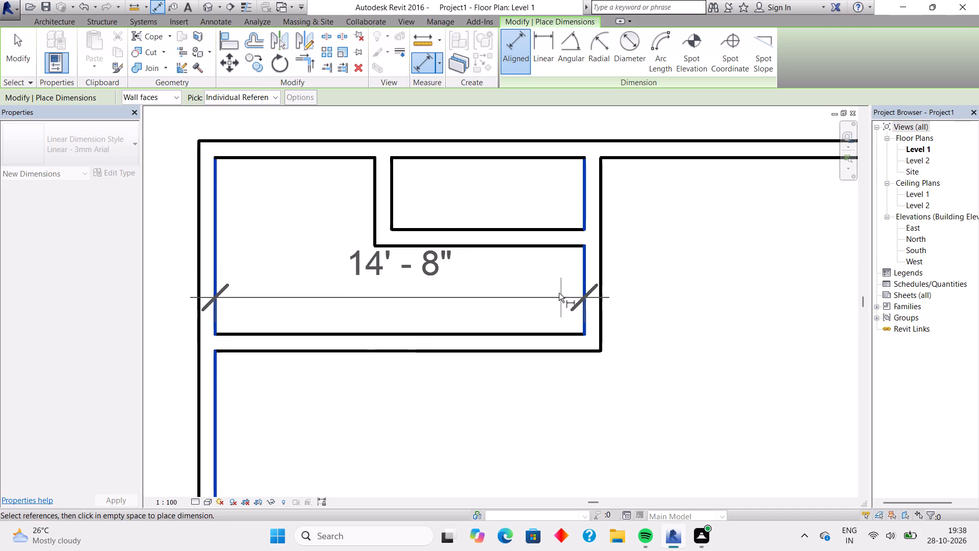
key("Escape")
key("Escape")
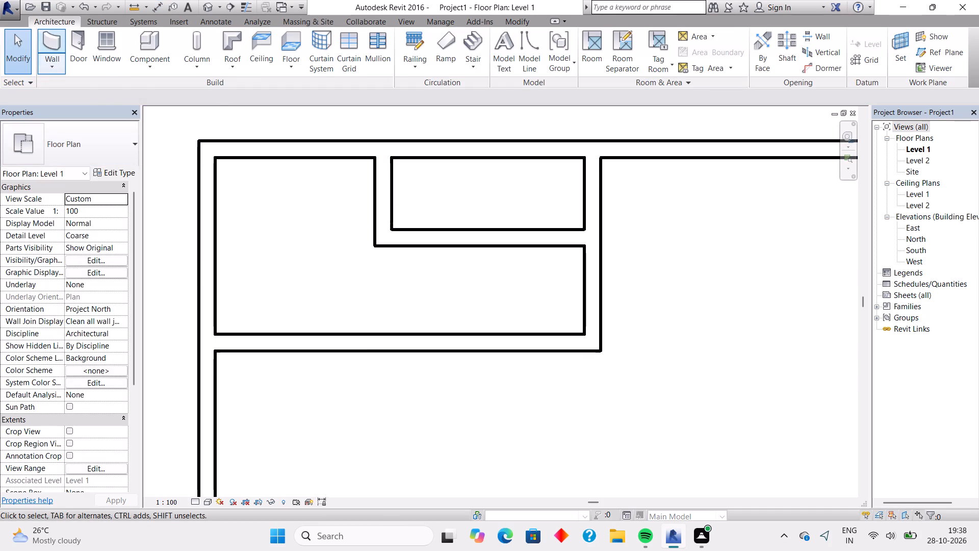
Measure the upper-left room's clear depth between the inner faces of the top exterior wall and its bottom wall.
left_click(45, 47)
left_click(423, 68)
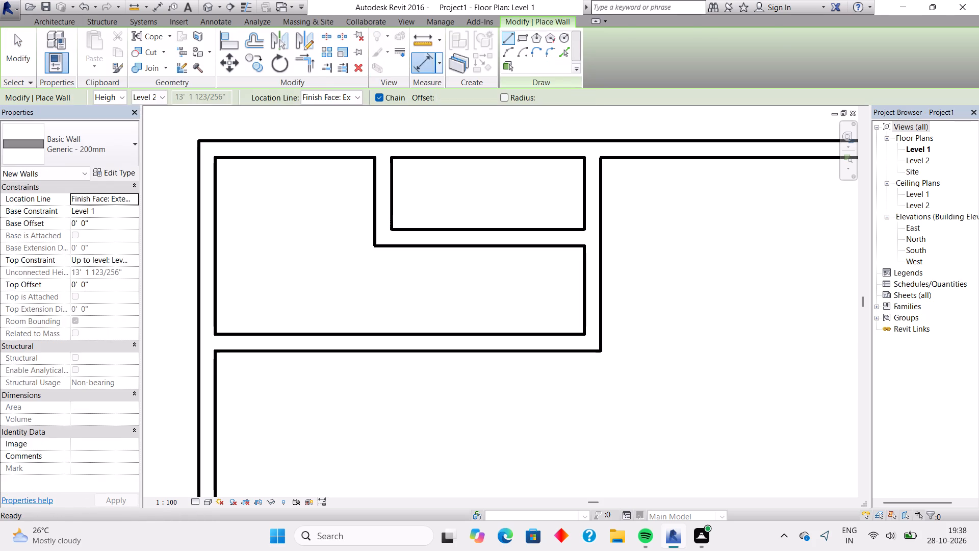
left_click(312, 155)
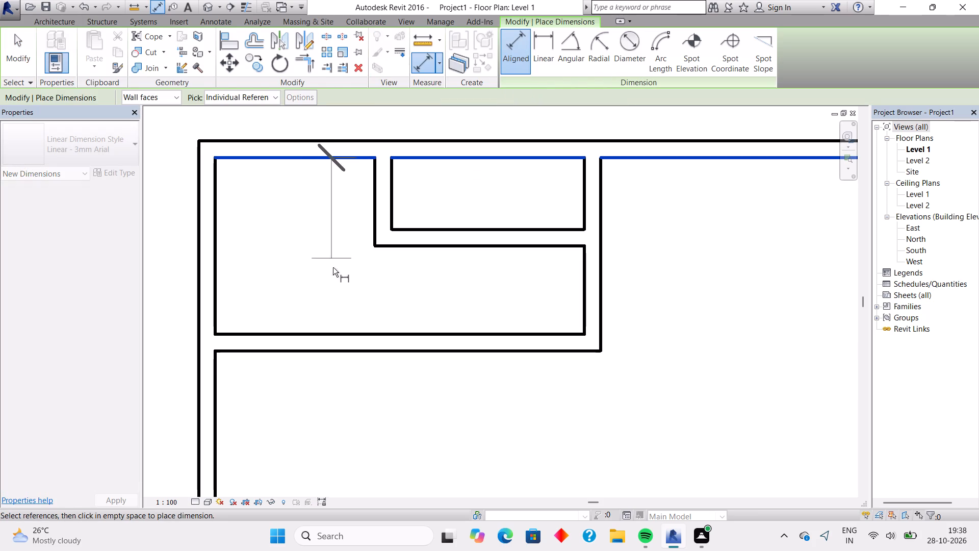
left_click(327, 335)
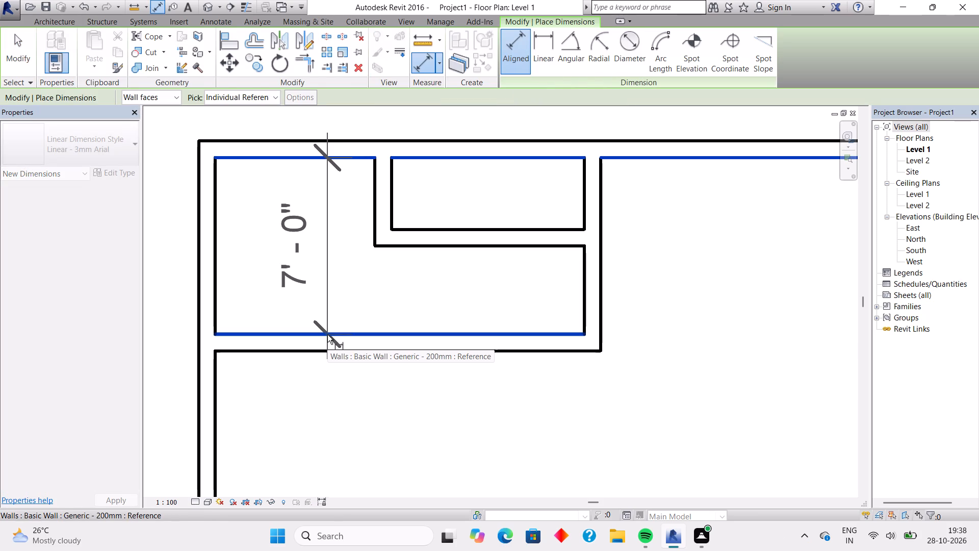
key("Escape")
key("Escape")
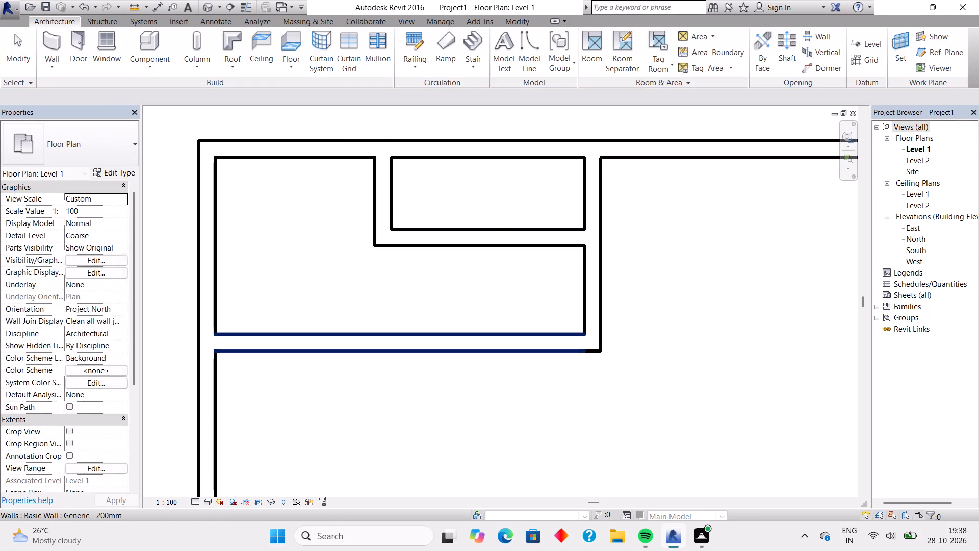
Nudge the upper-left room's bottom wall down about 2", to 4' 0" from the lower face of the small room's bottom wall.
left_click(346, 341)
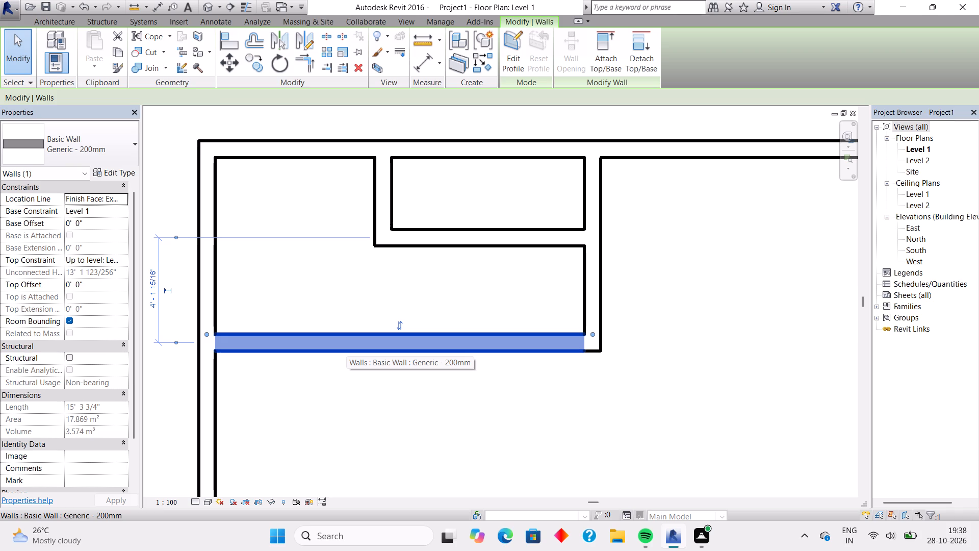
key("Down")
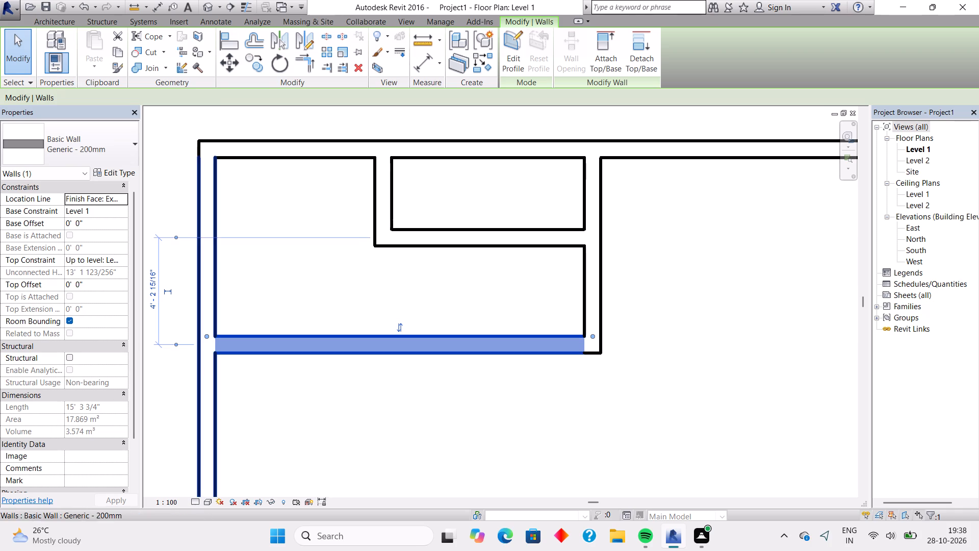
left_click(177, 238)
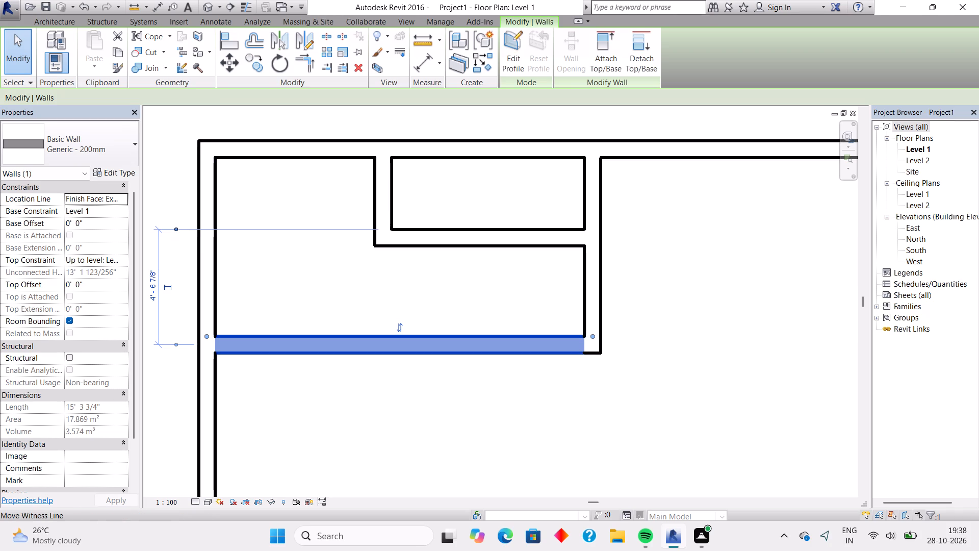
left_click(176, 229)
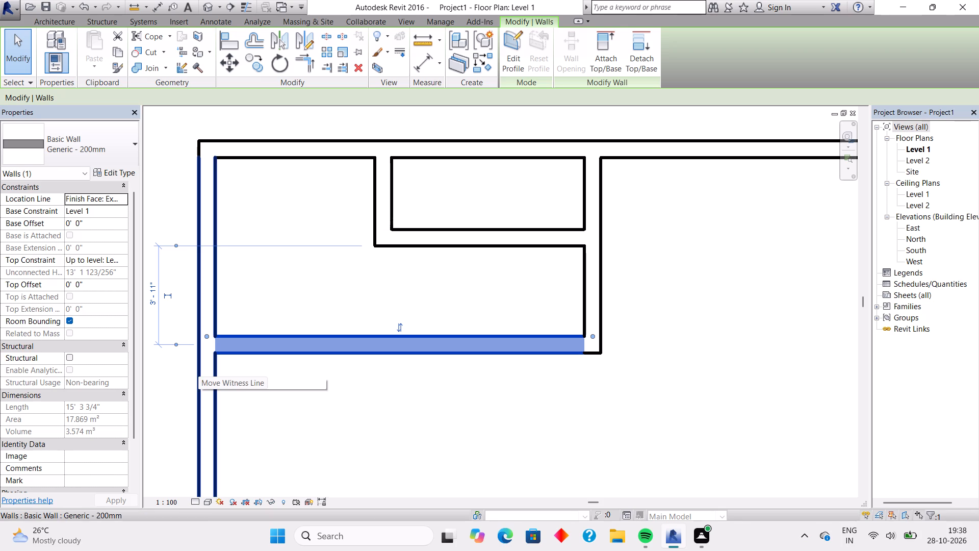
key("Down")
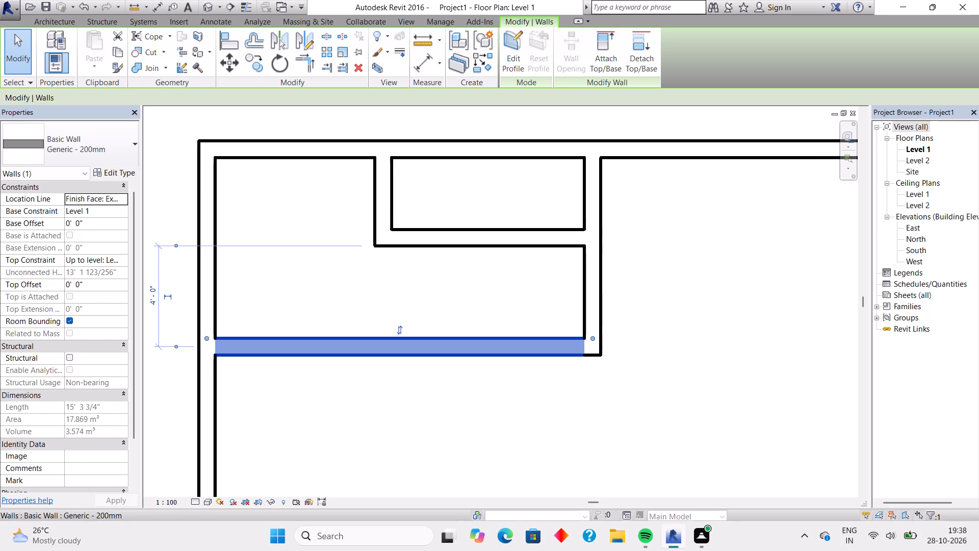
Measure the upper-left room's clear depth from the top exterior wall's inner face to the moved bottom wall.
left_click(427, 57)
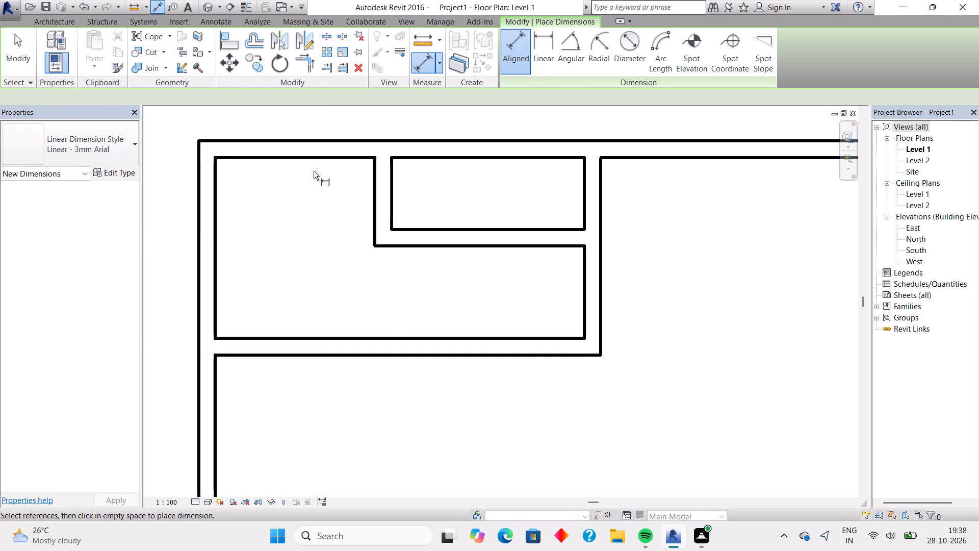
left_click(303, 161)
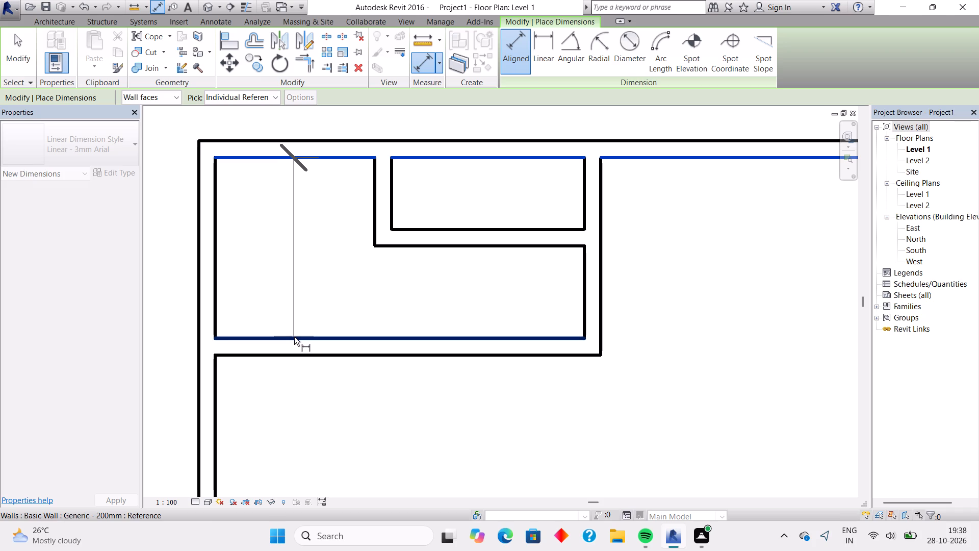
left_click(294, 337)
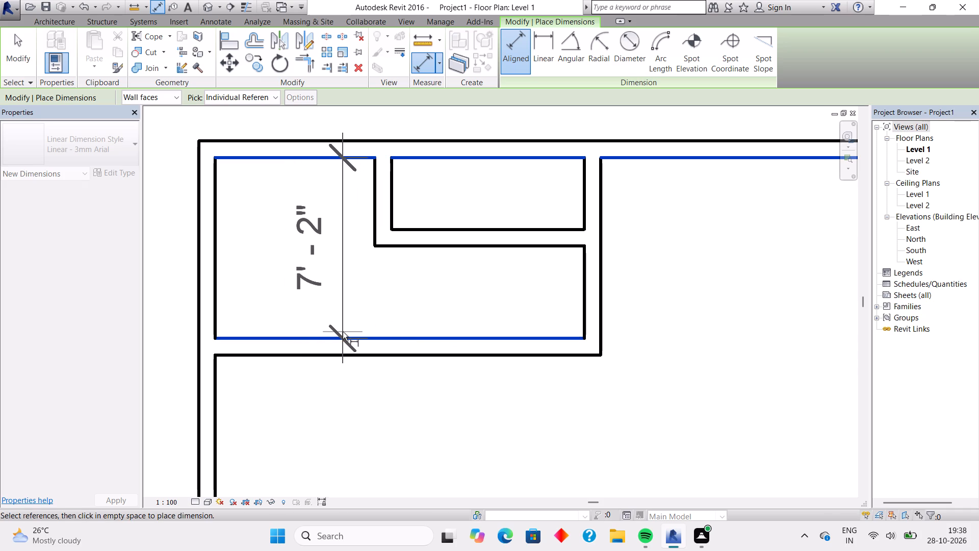
key("Escape")
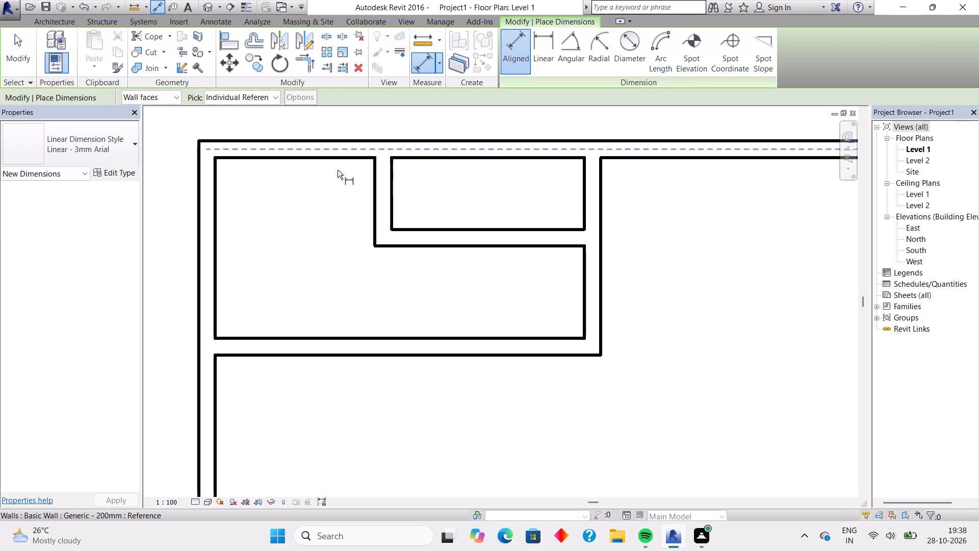
key("Escape")
Nudge the upper-left room's bottom wall further down, to 4' 4" from the lower face of the small room's bottom wall.
left_click(435, 343)
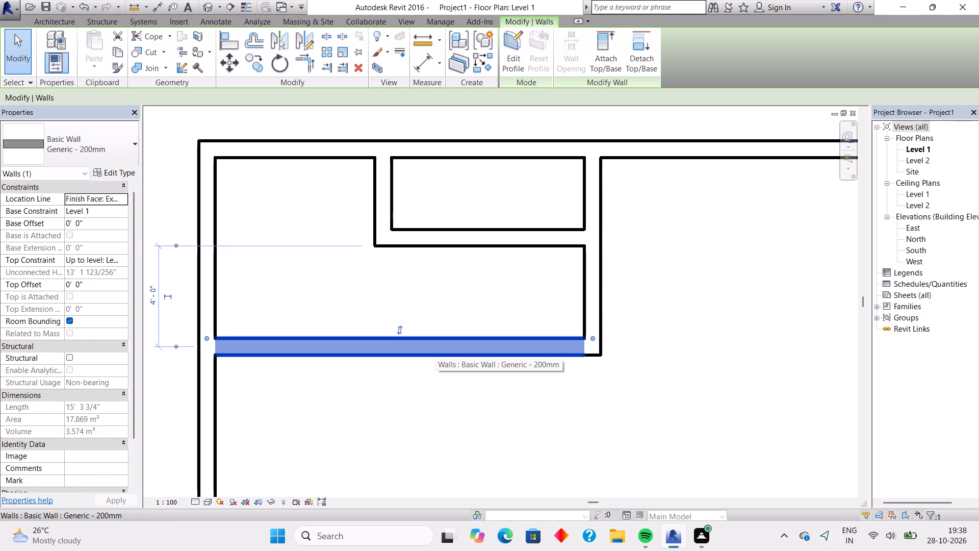
key("Down")
key("Down")
key("Down")
key("Down")
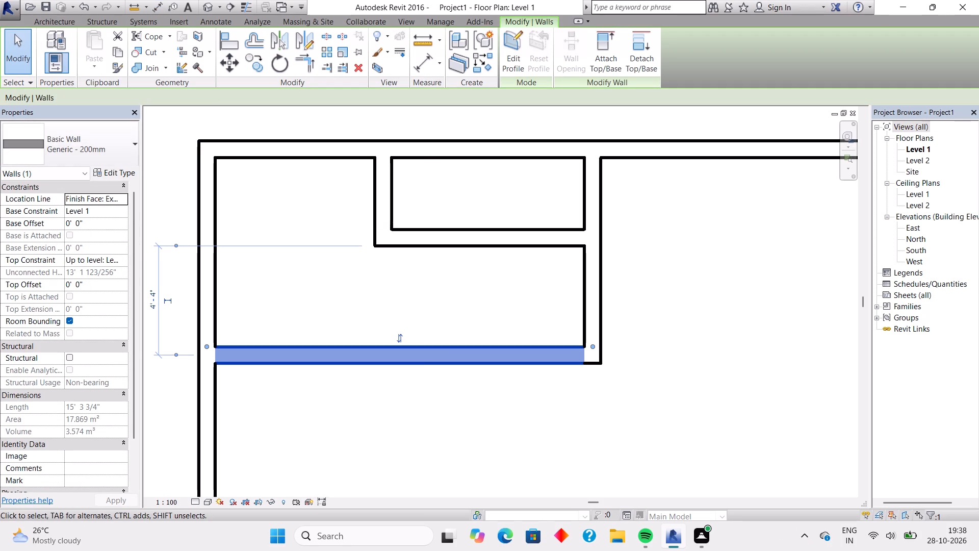
Measure the upper-left room's clear depth again between the top exterior wall and the bottom wall's inner face.
left_click(429, 68)
left_click(329, 160)
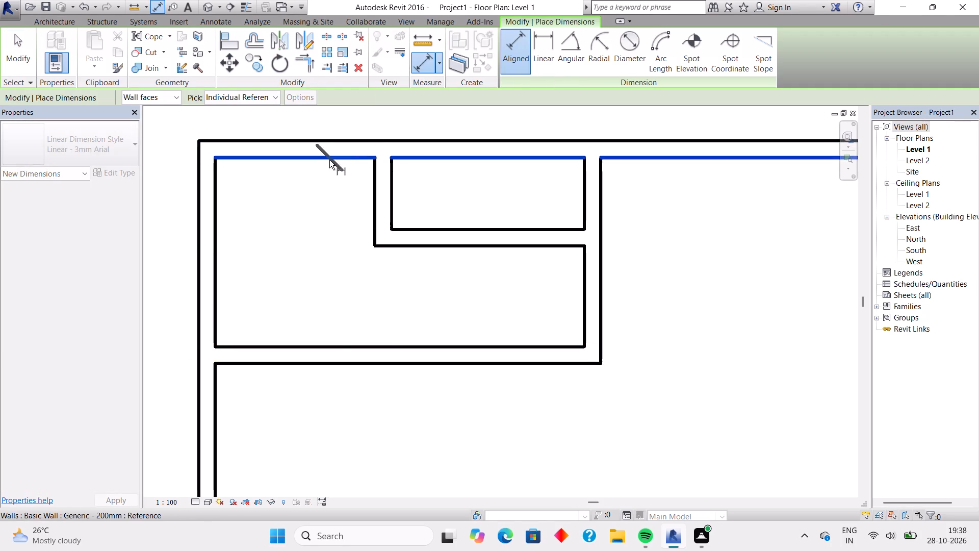
left_click(326, 346)
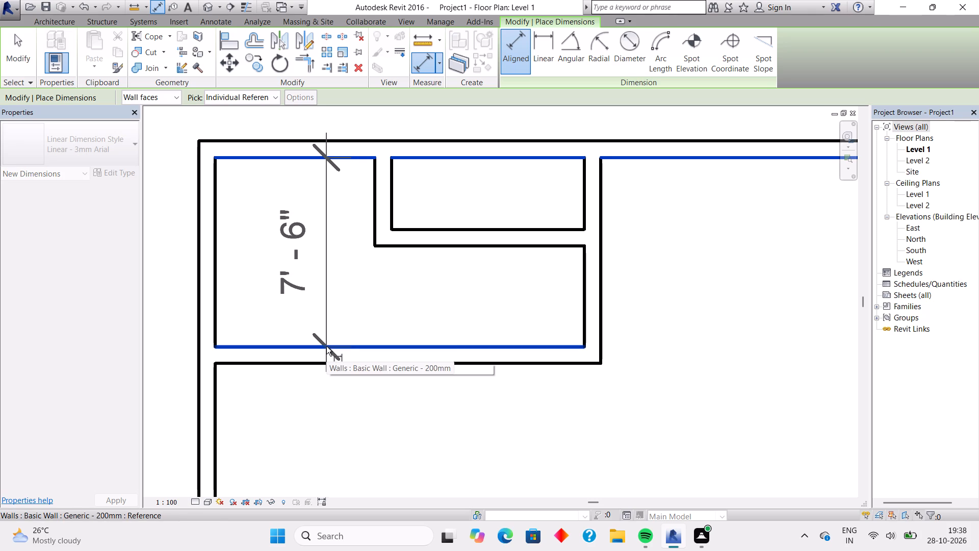
key("Escape")
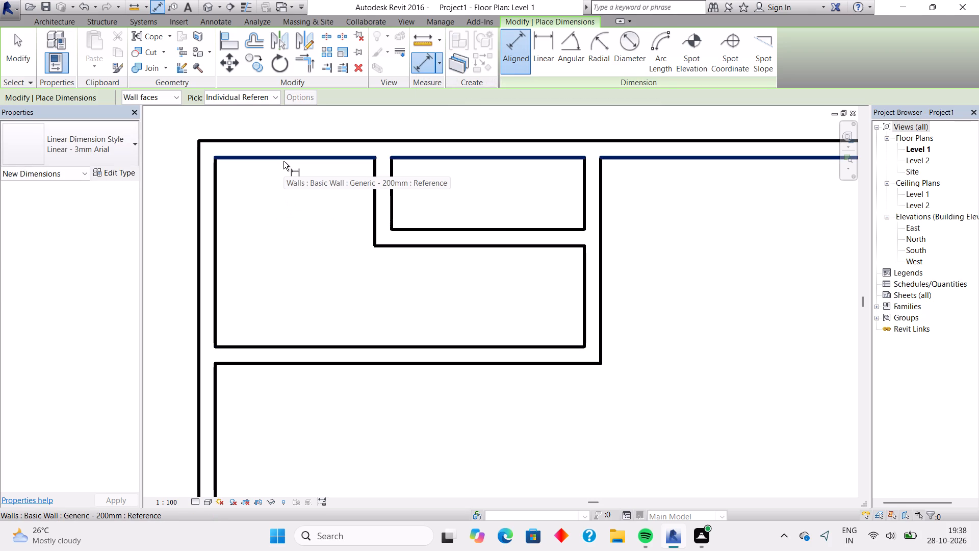
key("Escape")
Nudge the upper-left room's bottom wall down 2" more, to 4' 6" from the lower face of the small room's bottom wall.
left_click(345, 364)
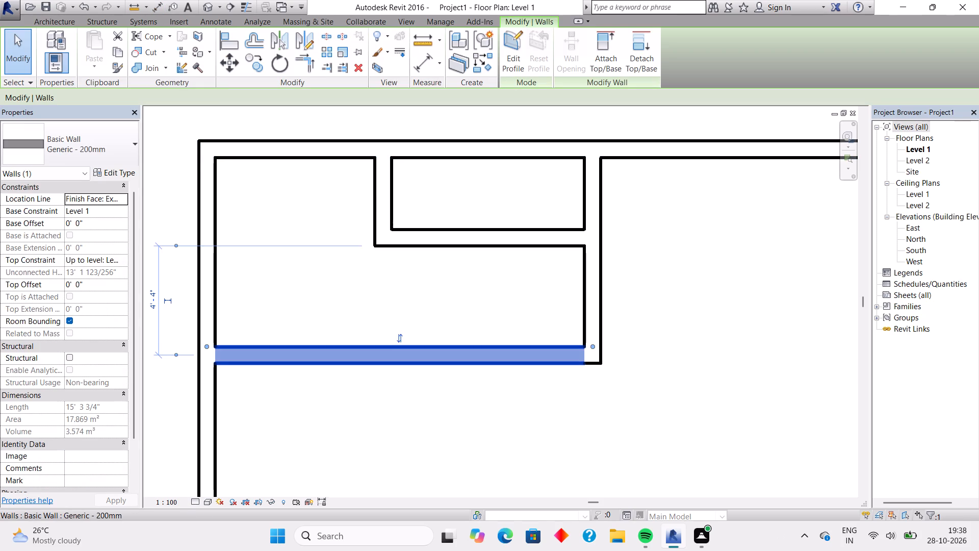
key("Down")
key("Down")
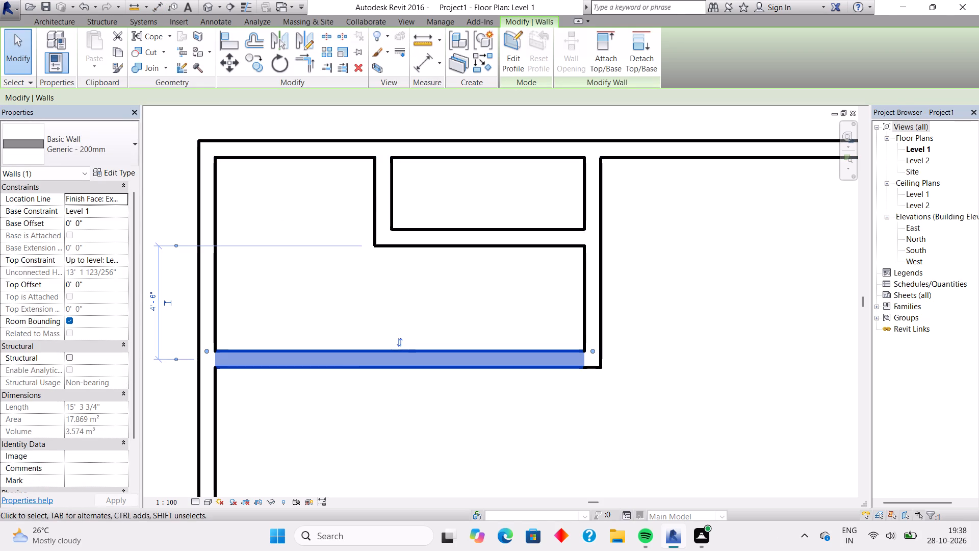
Measure the enlarged upper-left room's clear depth from the top exterior wall's inner face to its bottom wall.
left_click(414, 75)
left_click(421, 72)
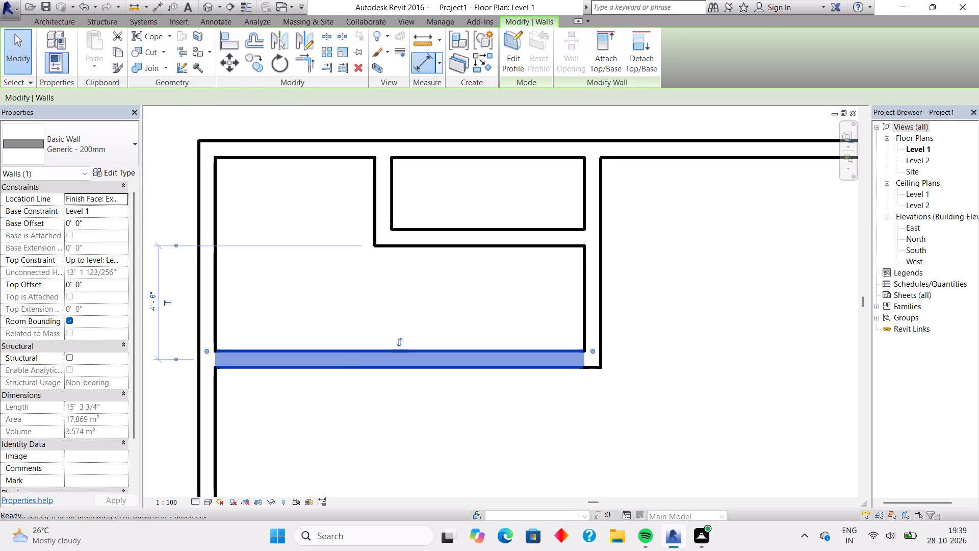
left_click(327, 160)
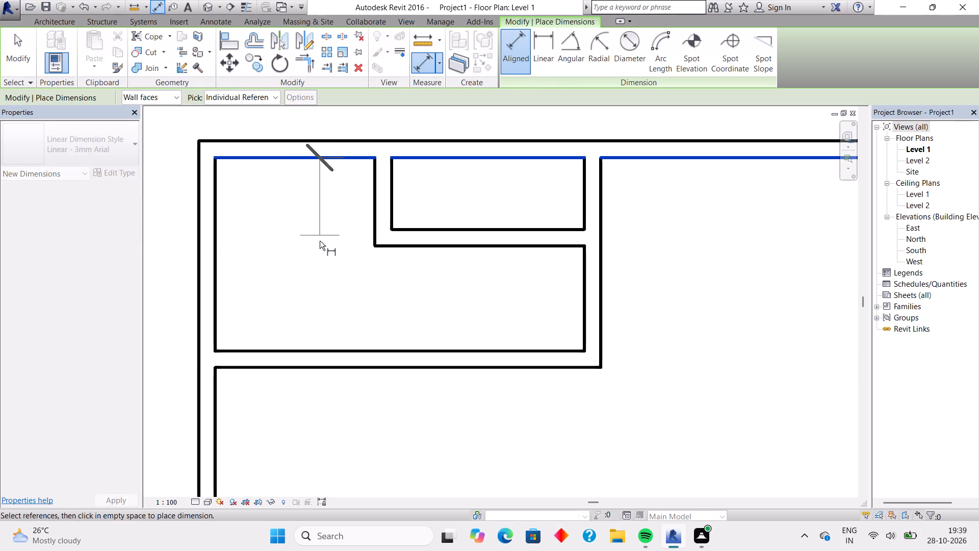
left_click(331, 352)
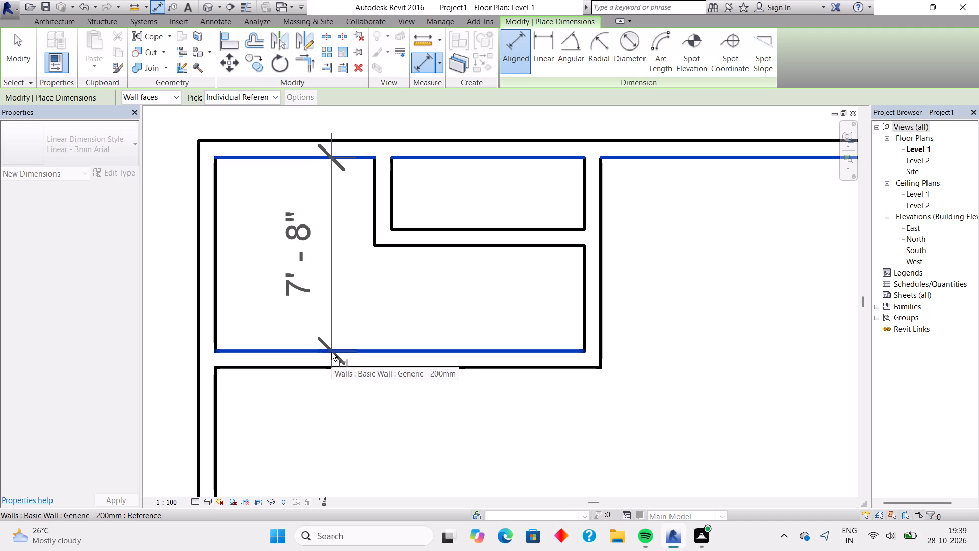
key("Escape")
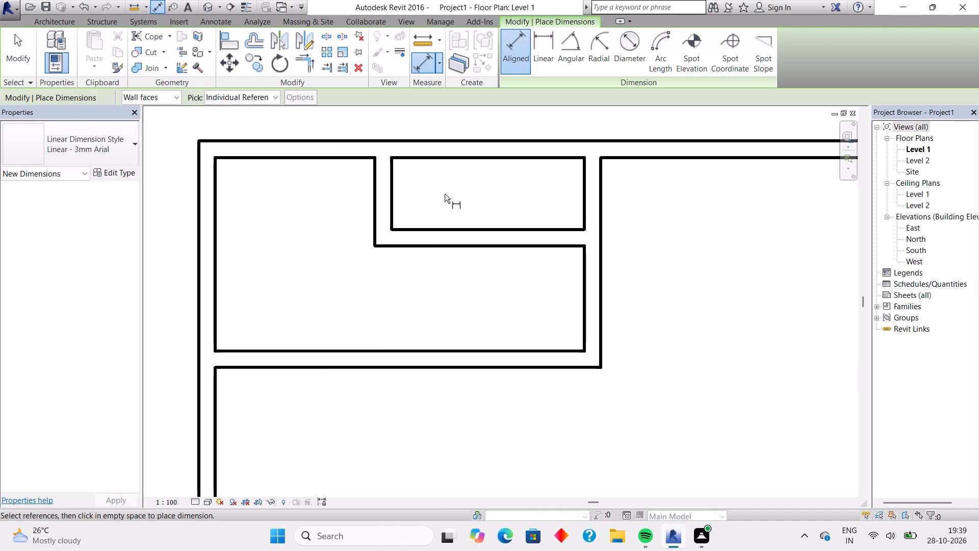
key("Escape")
Measure the small inner room's clear width between the short vertical wall and the right wall.
left_click(62, 38)
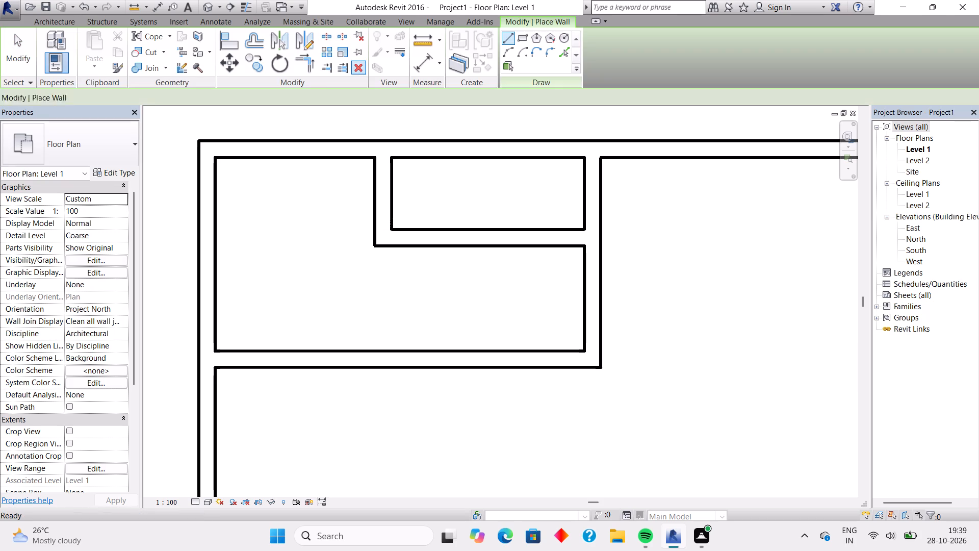
left_click(423, 69)
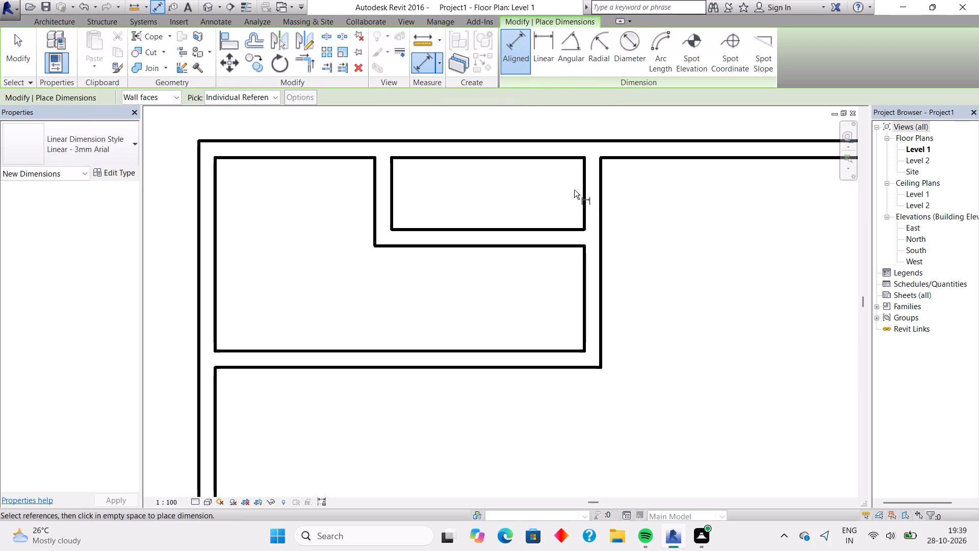
left_click(580, 190)
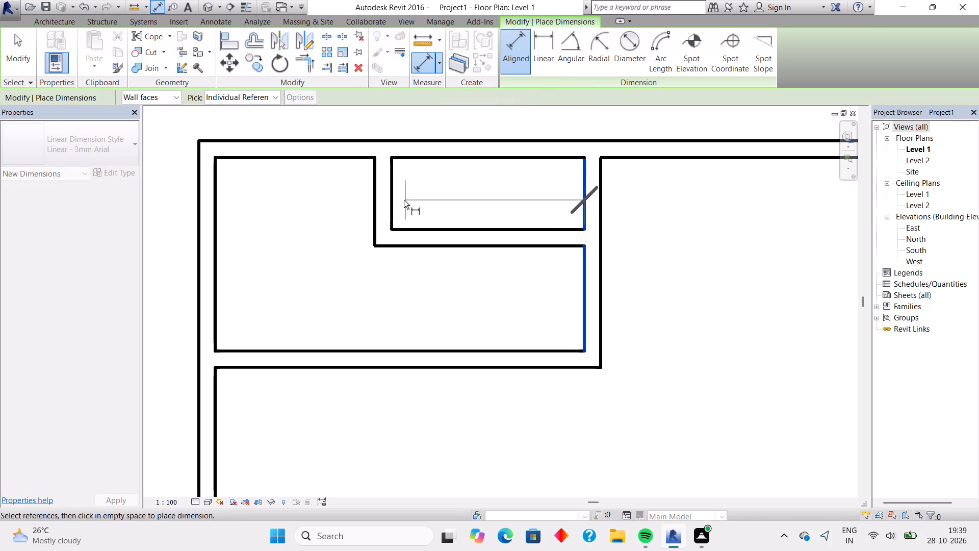
left_click(392, 202)
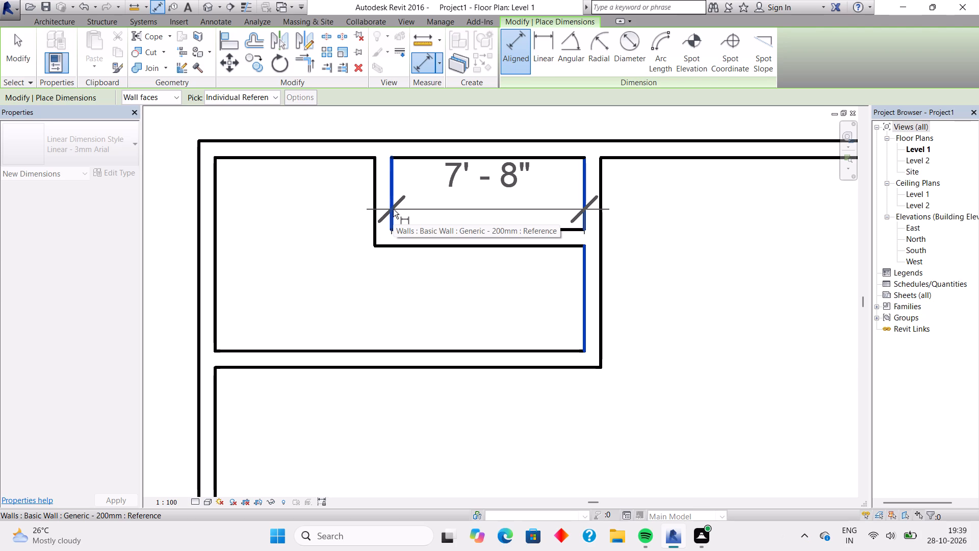
key("Escape")
key("Escape")
Nudge the short vertical wall on the small inner room's left side about 2" to the right.
left_click(392, 209)
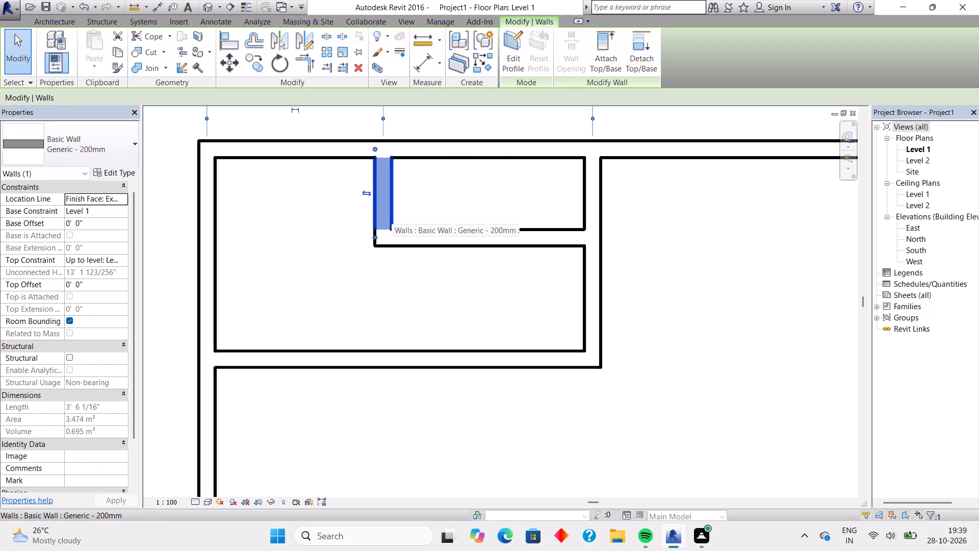
key("Right")
key("Right")
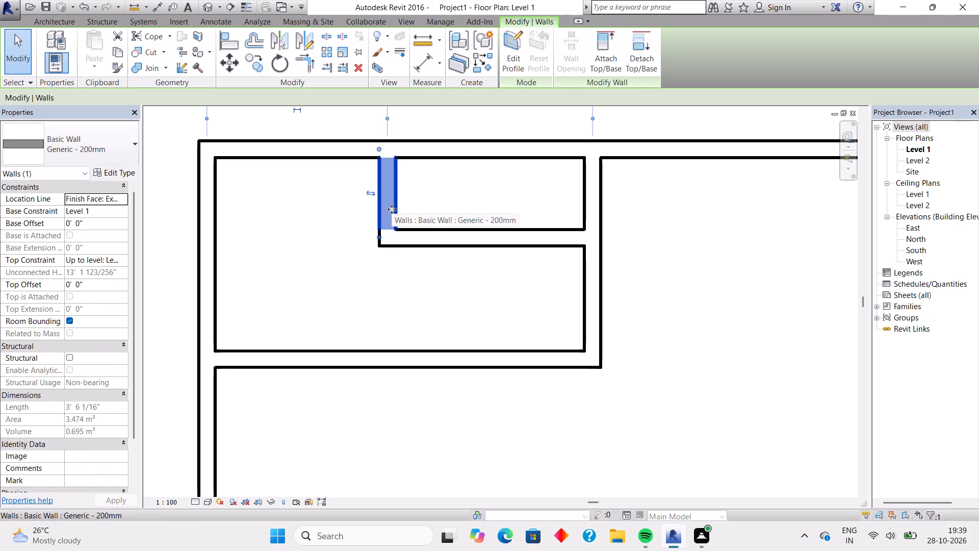
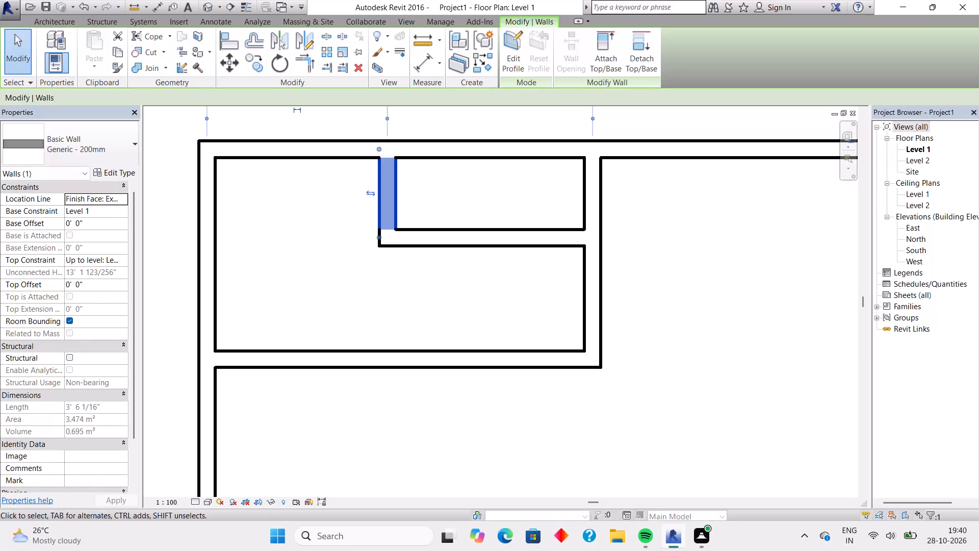
Measure the small inner room's clear width between the short vertical wall and the right wall.
left_click(436, 272)
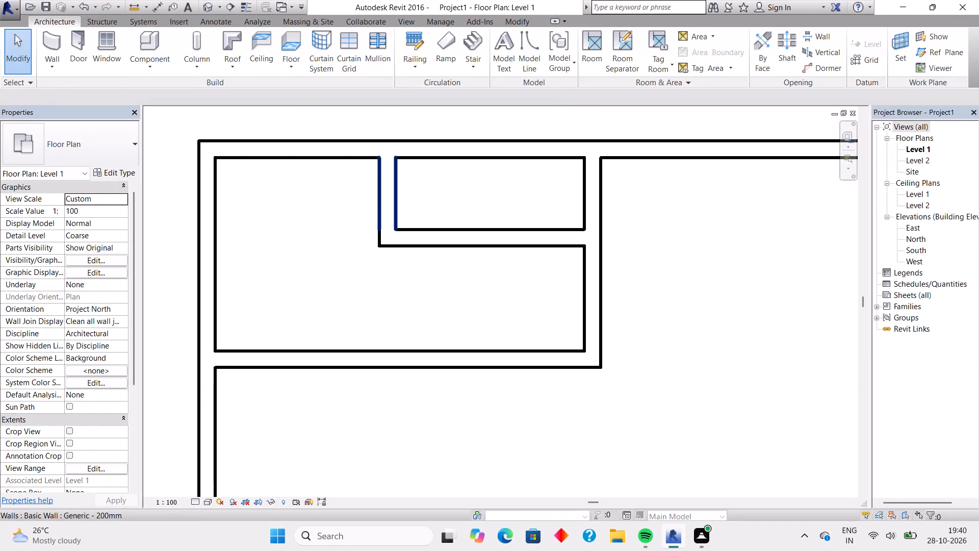
left_click(399, 201)
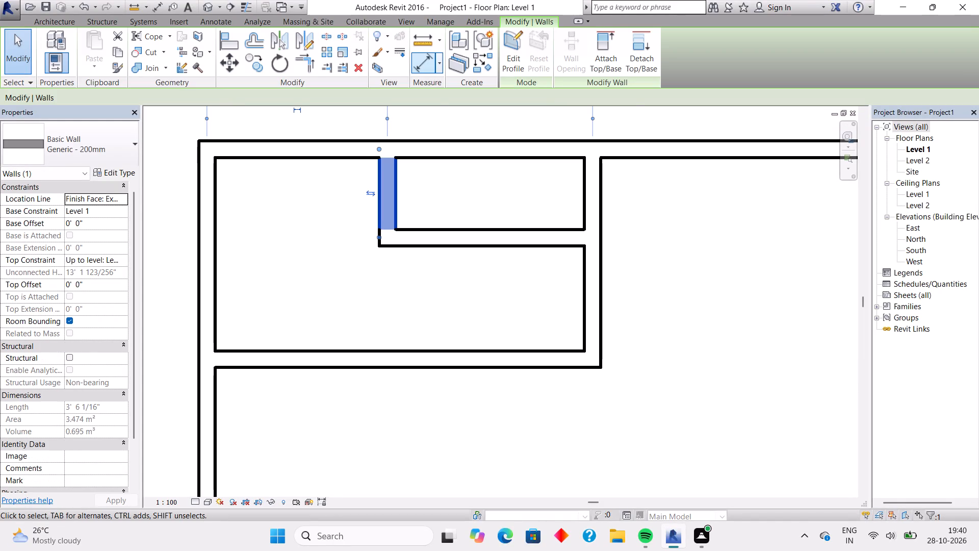
left_click(428, 68)
left_click(396, 208)
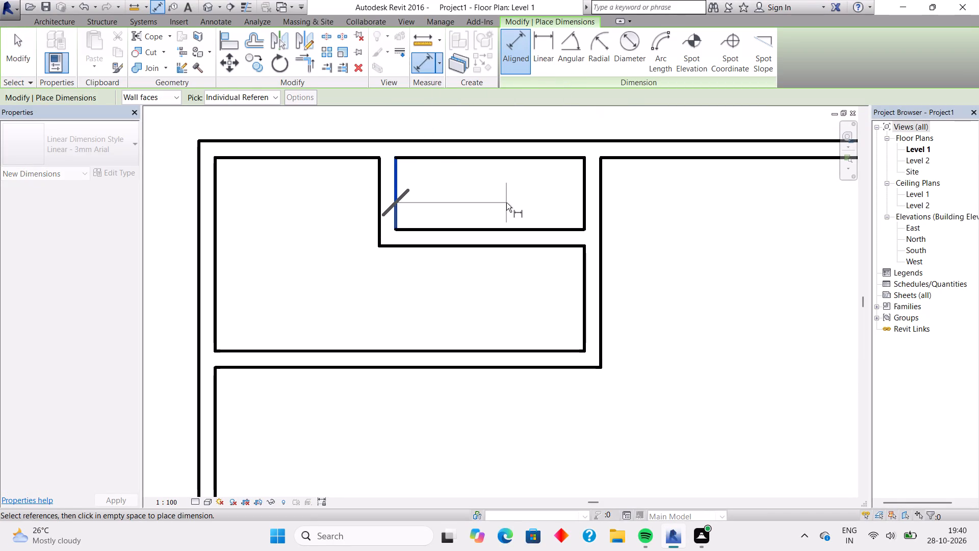
left_click(583, 207)
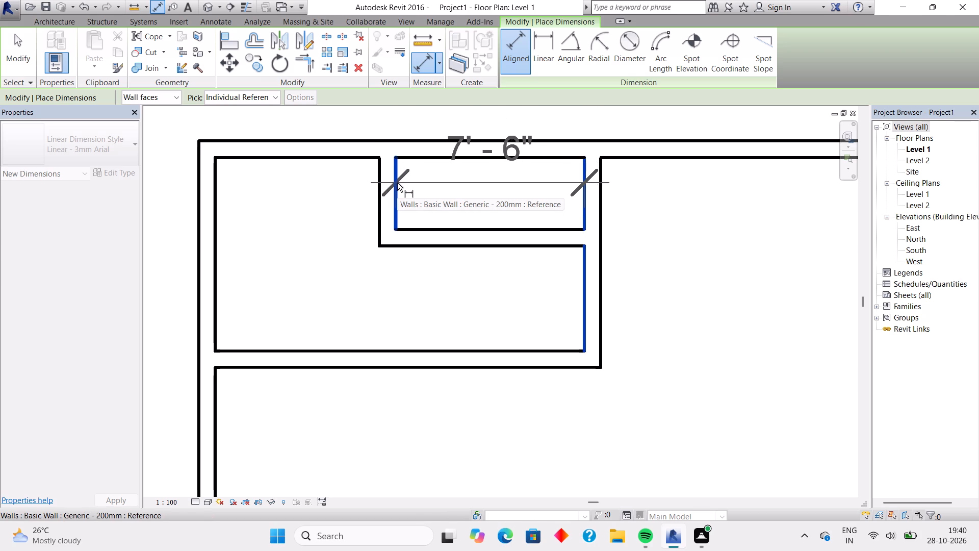
left_click(56, 26)
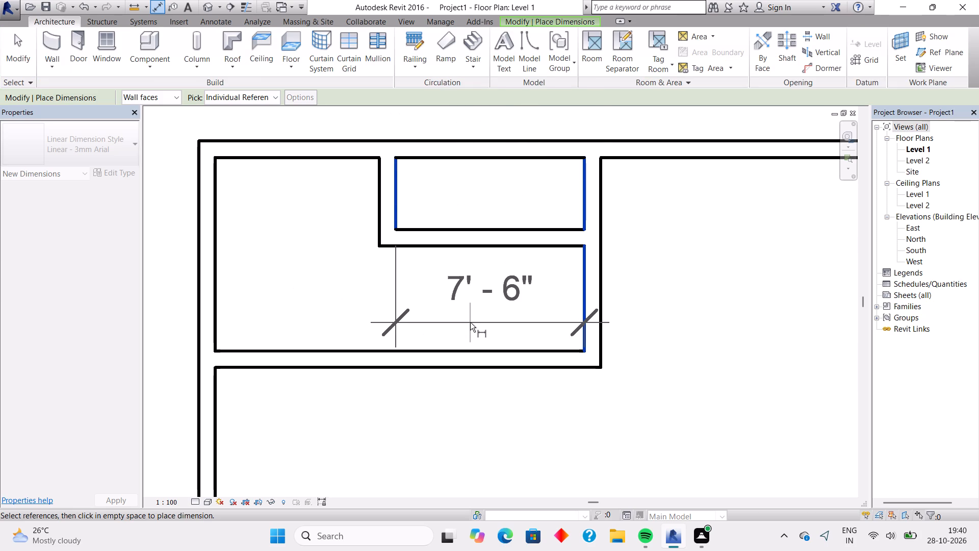
key("Escape")
key("Escape")
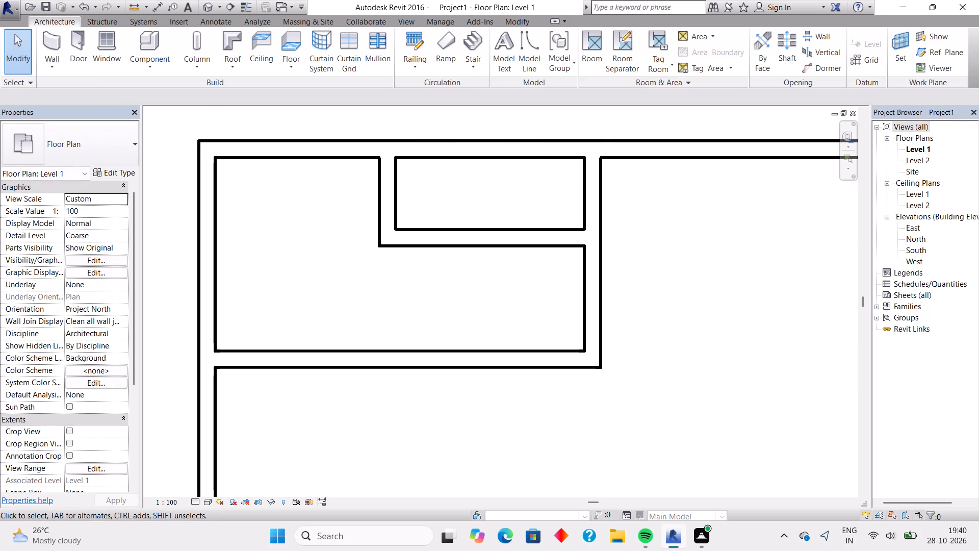
Nudge the short vertical wall 3" to the right, for a small inner room clear width of 7' 3".
left_click(397, 197)
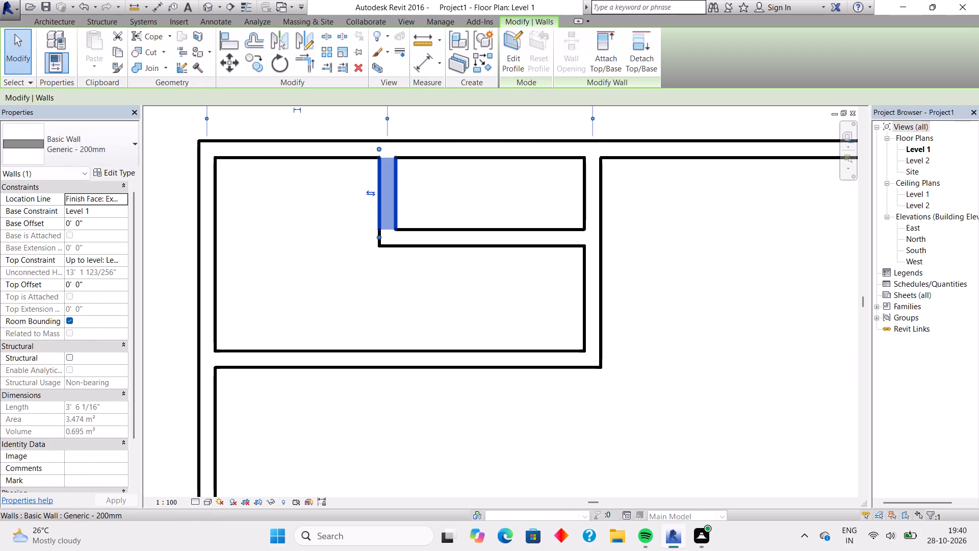
key("Right")
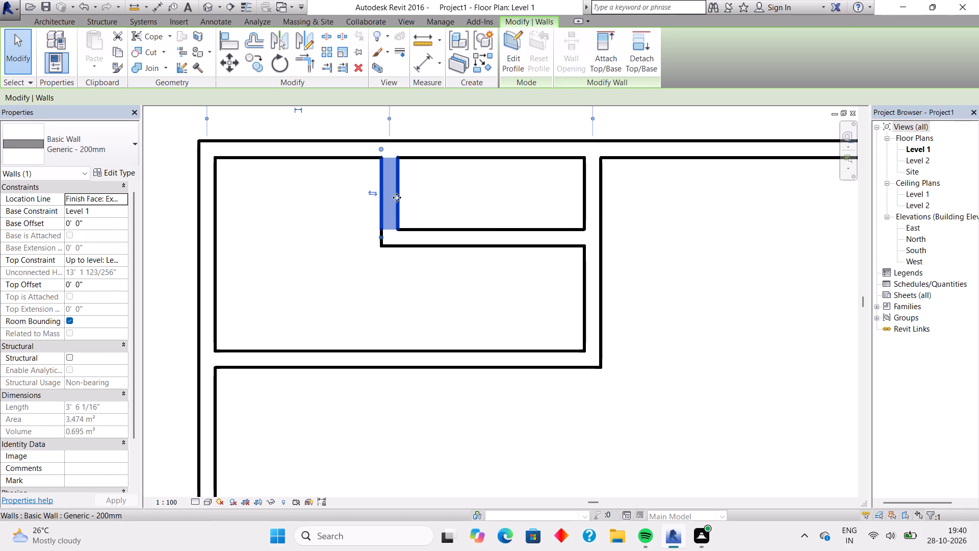
key("Right")
key("Right")
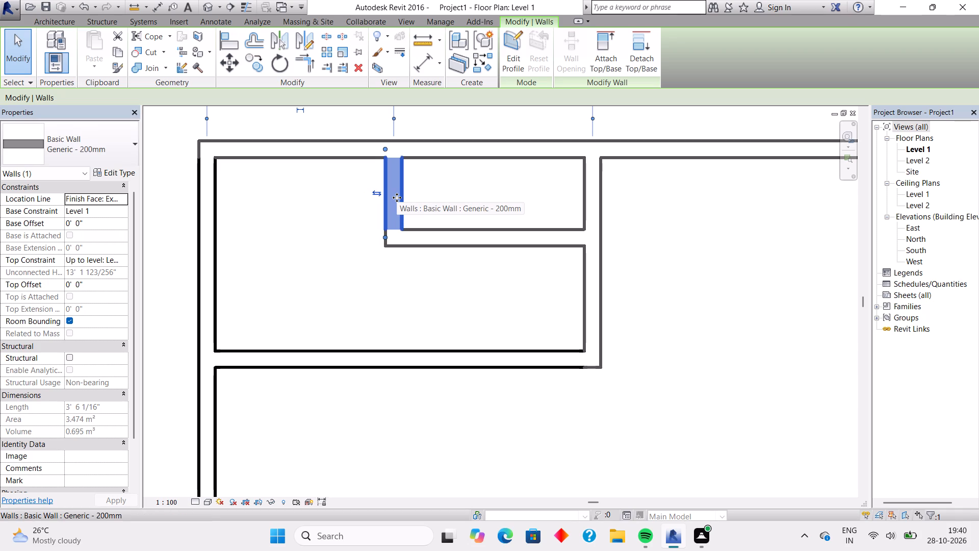
Measure the small inner room's clear width again between its two vertical walls.
left_click(417, 63)
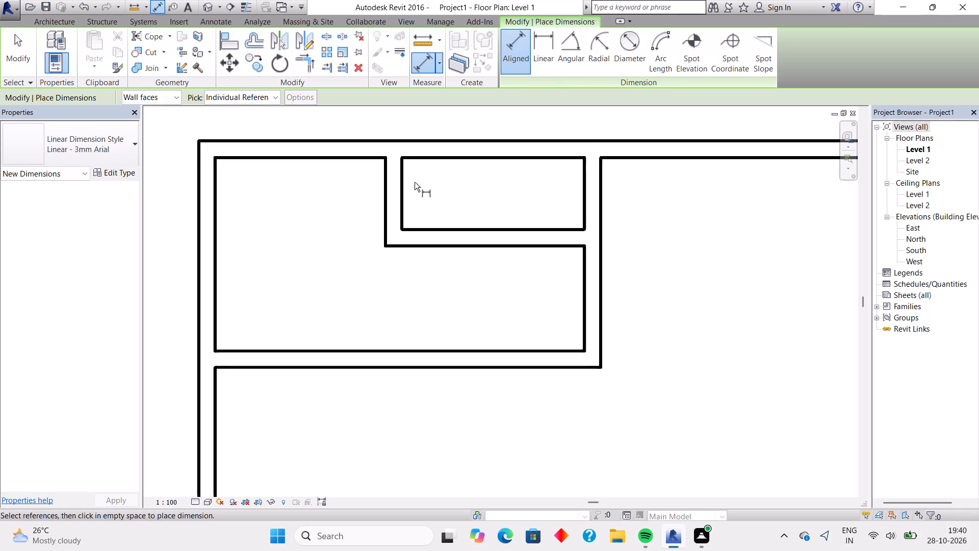
left_click(405, 188)
left_click(584, 186)
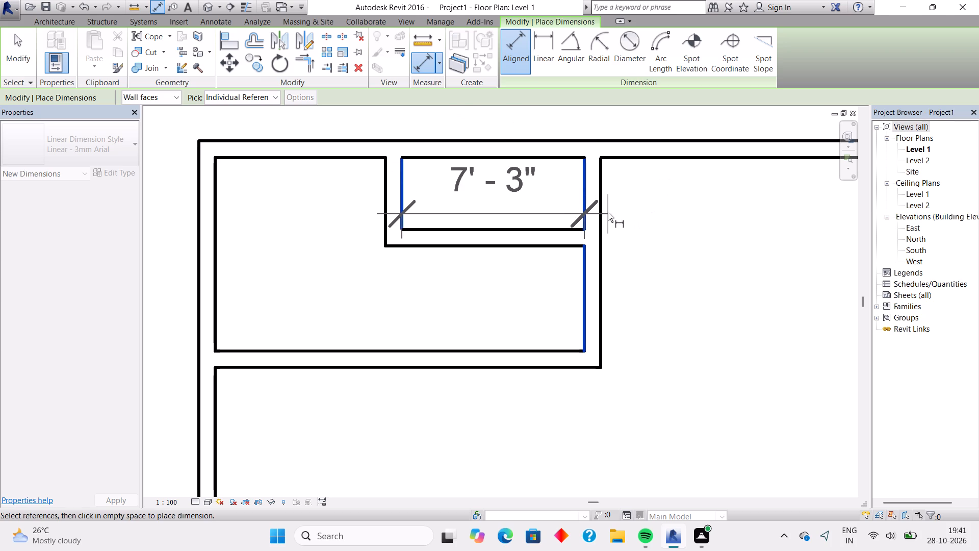
key("Escape")
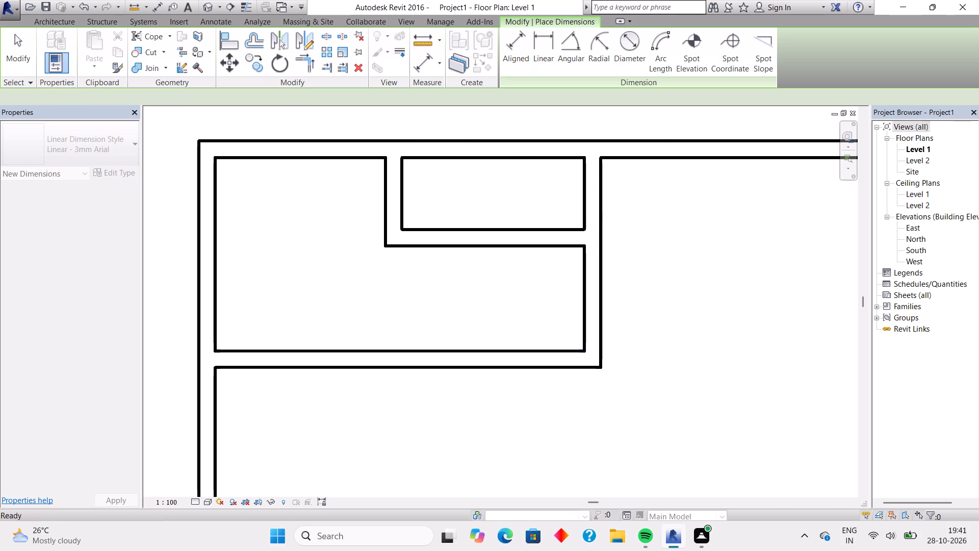
key("Escape")
Nudge the short vertical wall 2" more to the right, for a clear room width of 7' 1".
left_click(397, 195)
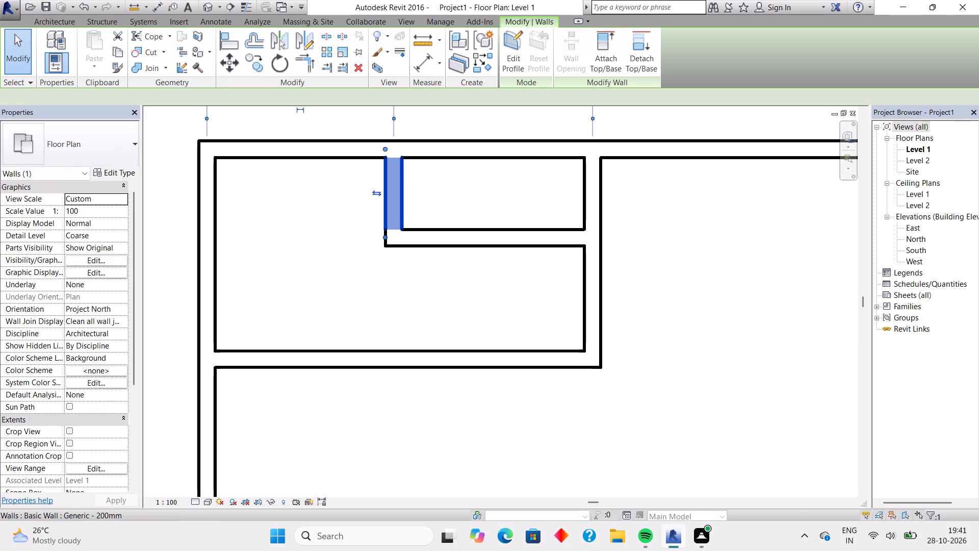
key("Right")
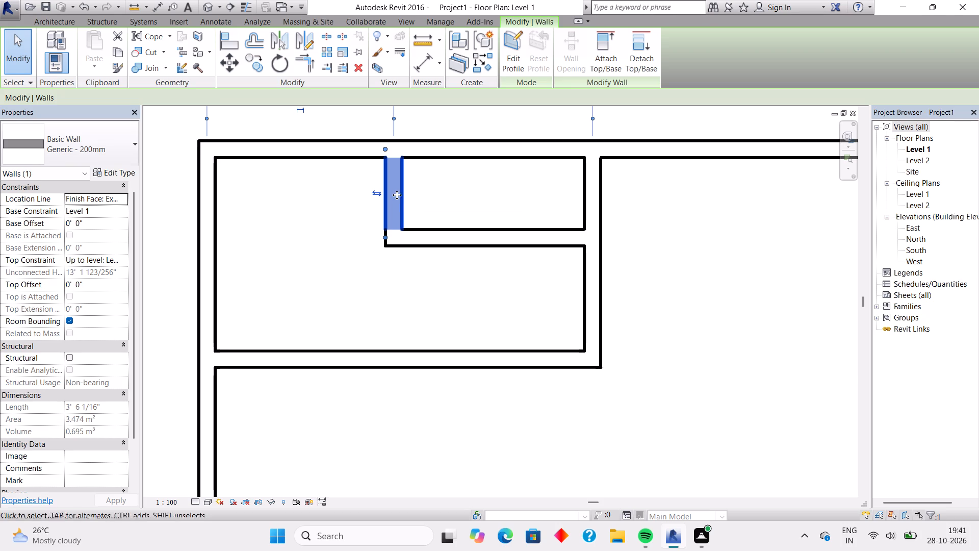
key("Right")
Measure the narrowed small inner room's clear width from the short vertical wall to the right wall.
left_click(425, 64)
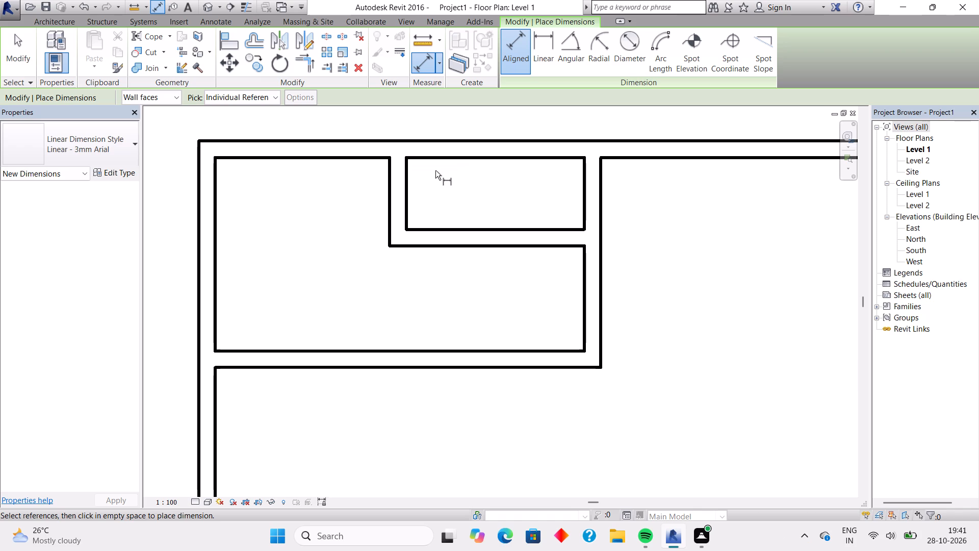
left_click(406, 197)
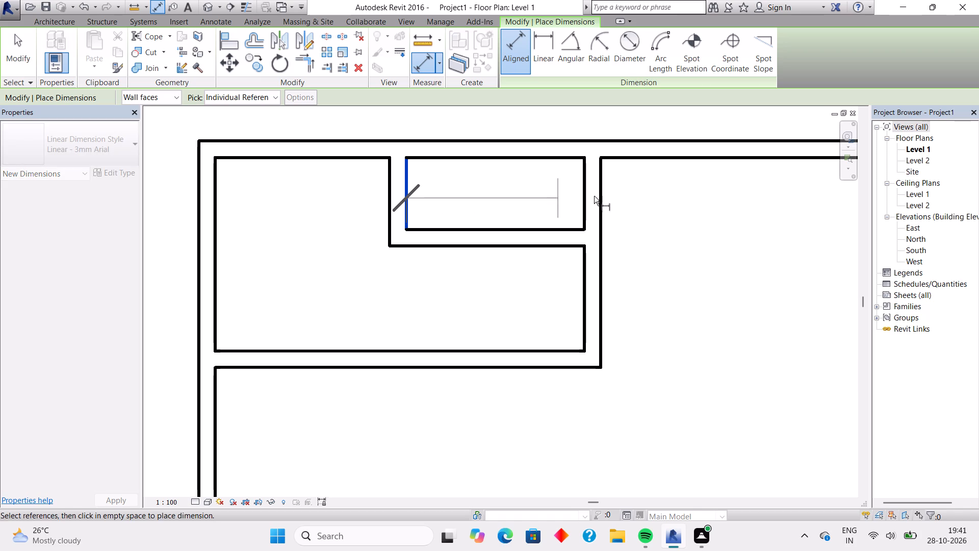
left_click(584, 193)
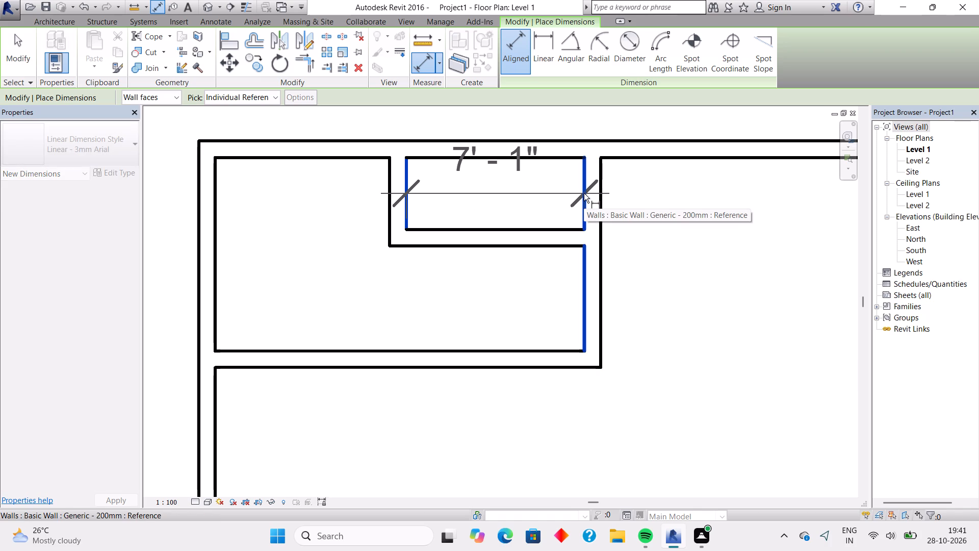
key("Escape")
key("Escape")
Nudge the short vertical wall 1" more to the right, for a clear room width of 7' 0".
left_click(411, 198)
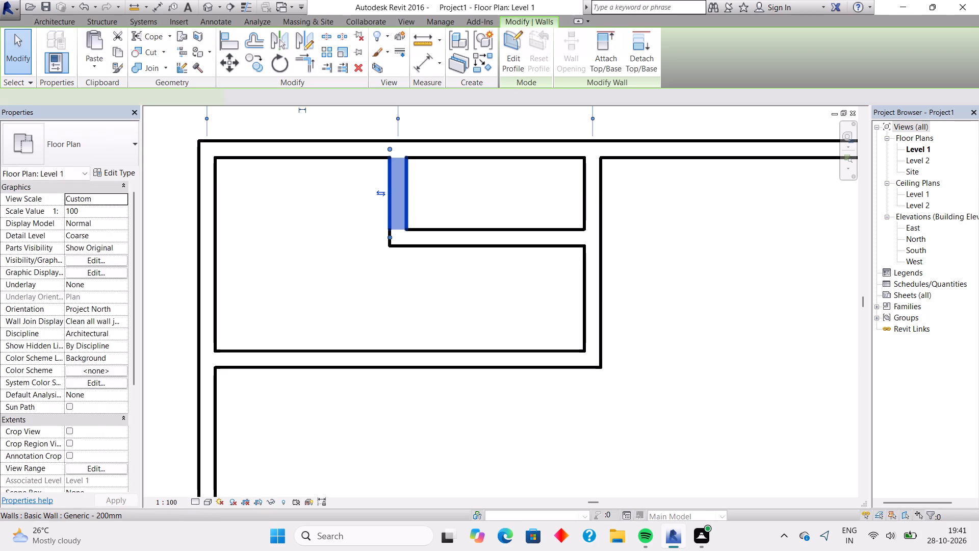
key("Right")
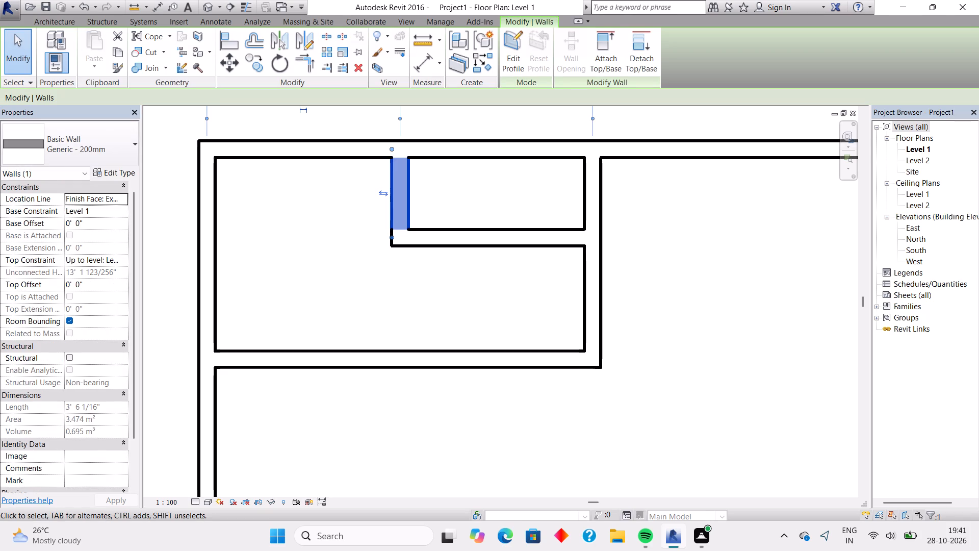
Check the small inner room's clear width between the inner faces of its vertical walls.
left_click(421, 72)
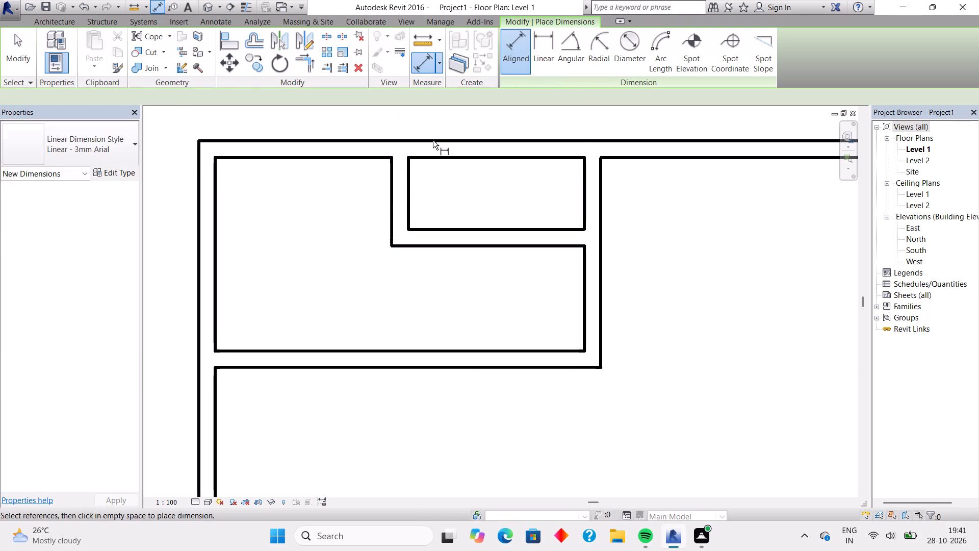
left_click(407, 179)
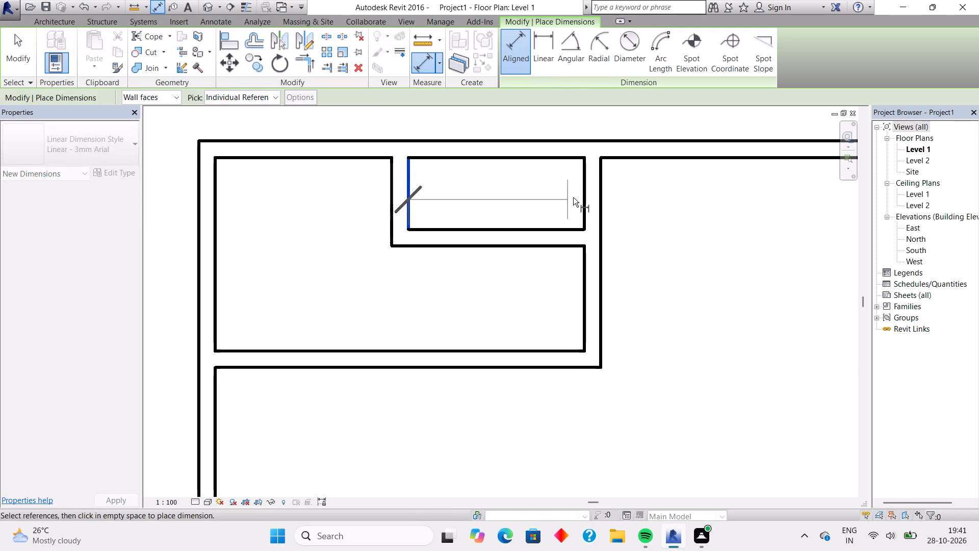
left_click(584, 197)
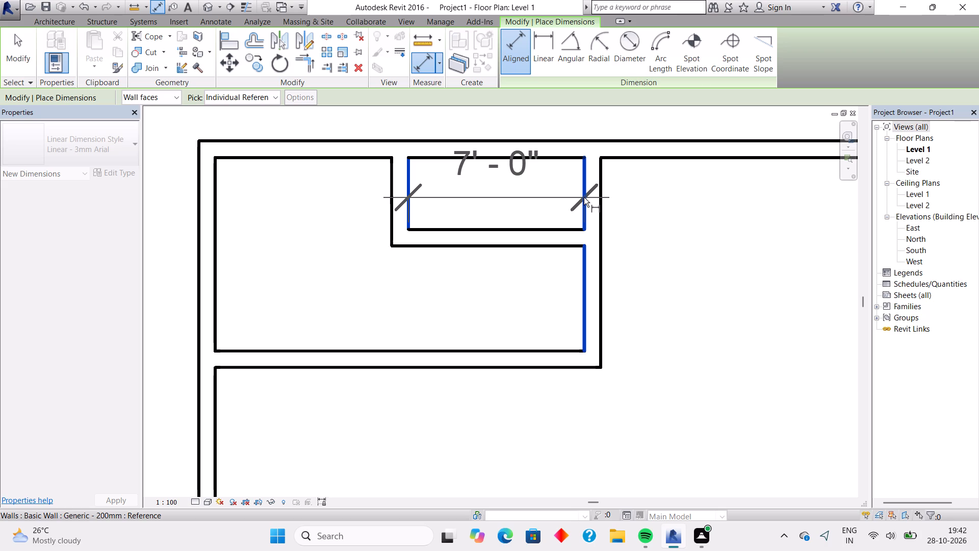
key("Escape")
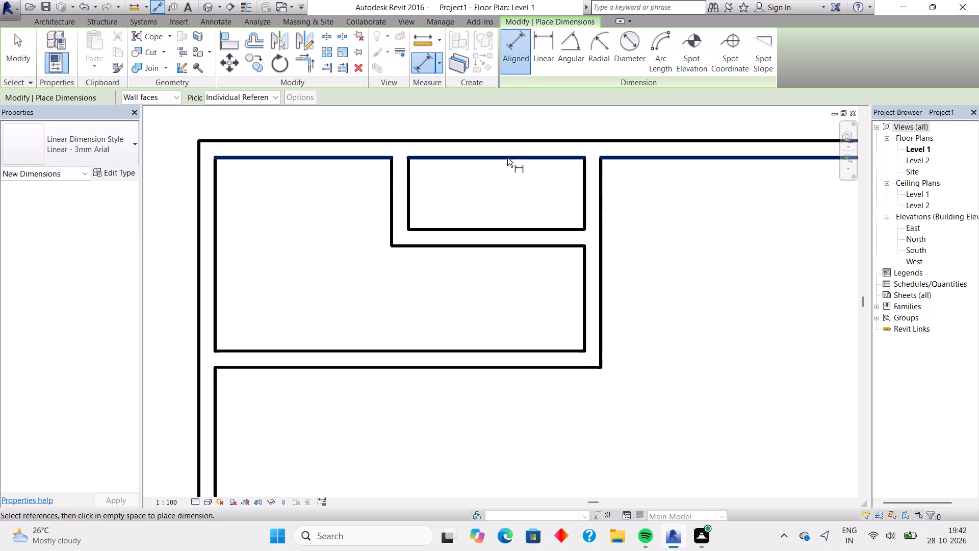
Measure the clear depths of the small inner room and the upper-left room from the top exterior wall's inner face.
left_click(504, 162)
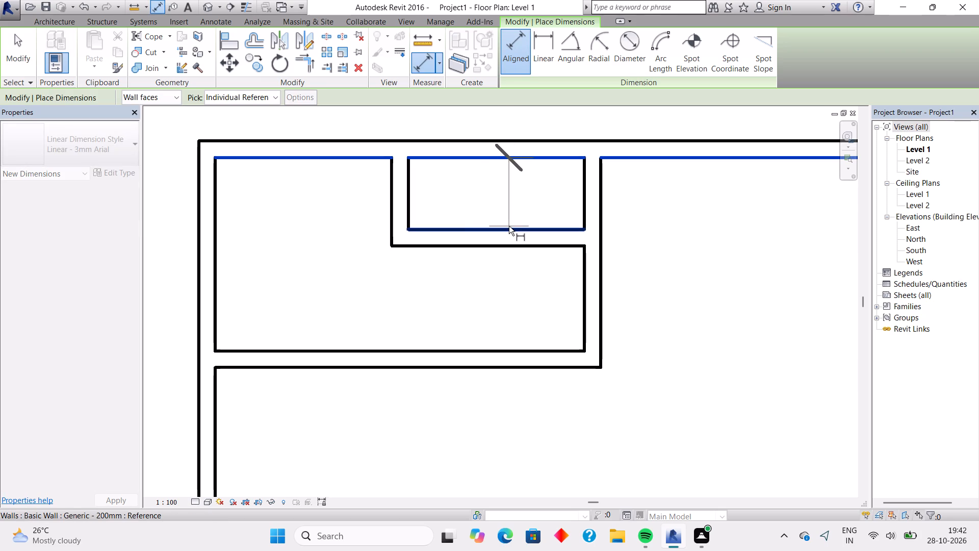
left_click(509, 226)
key("Escape")
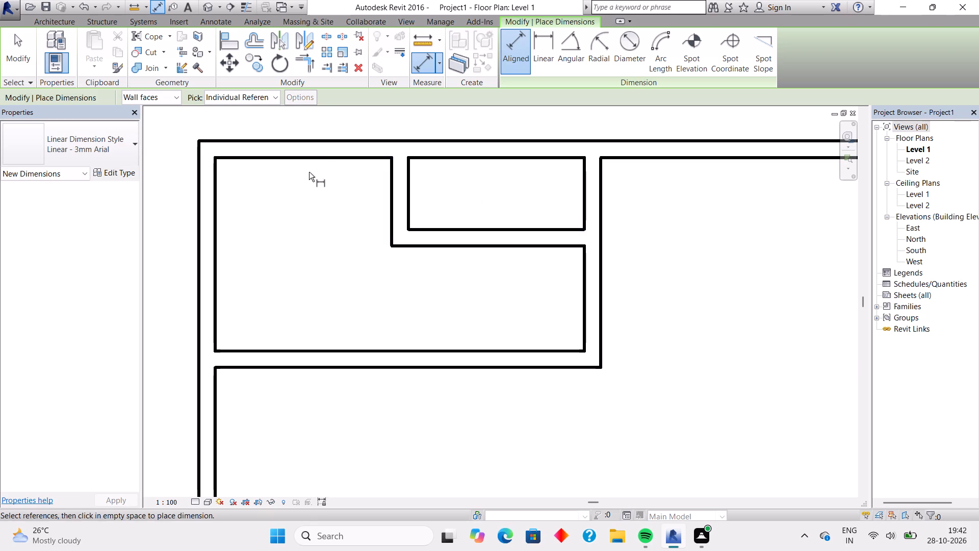
left_click(315, 160)
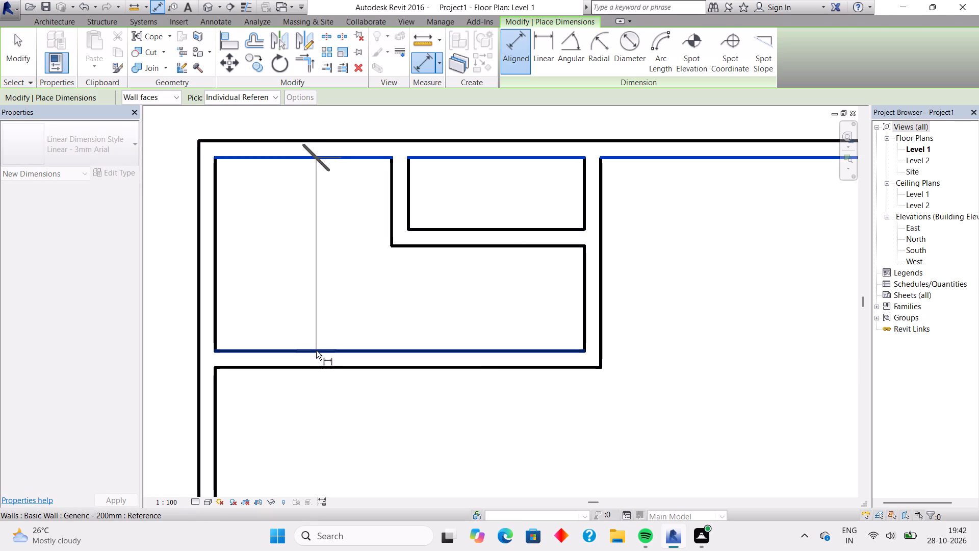
left_click(316, 350)
key("Escape")
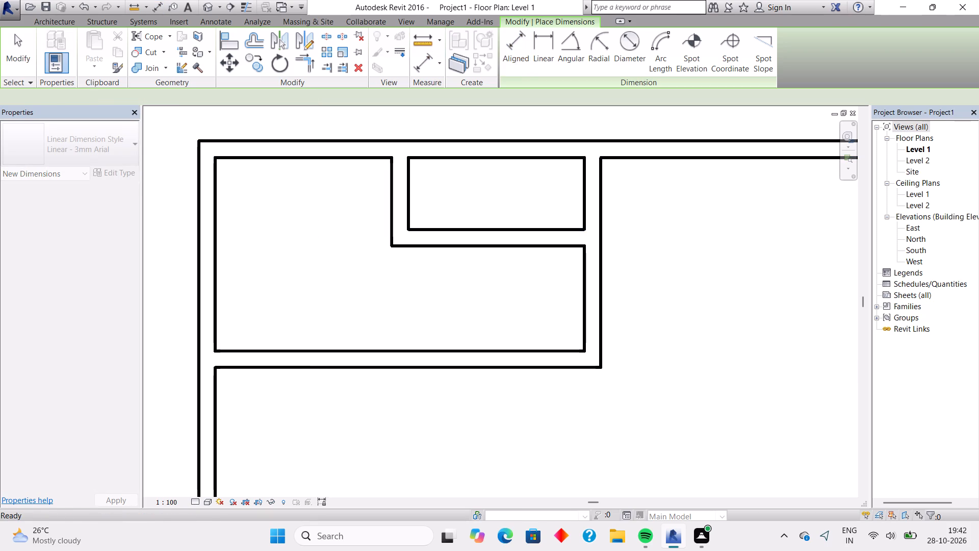
key("Escape")
Nudge the small inner room's bottom wall down 5", to 3' 11 1/16" from the top exterior wall.
left_click(467, 226)
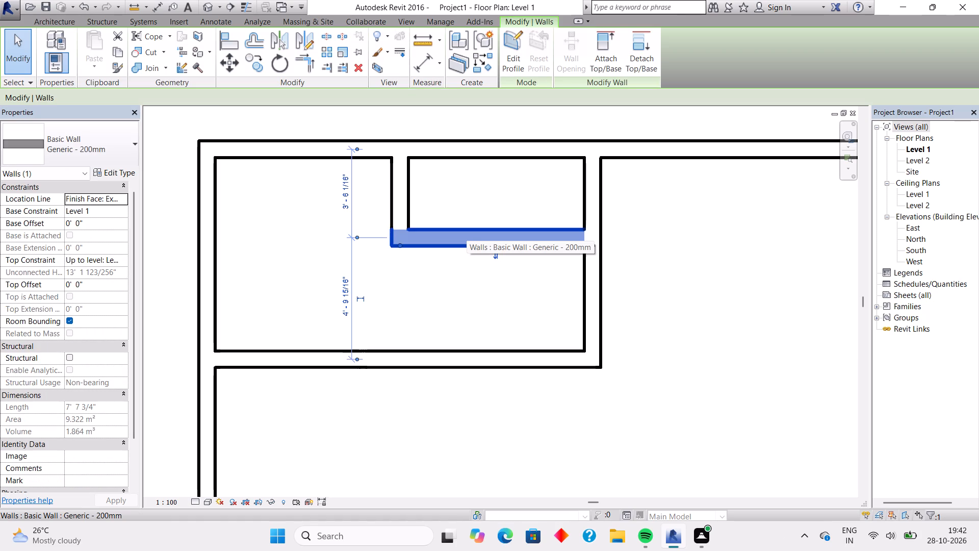
key("Down")
key("Down")
key("Down")
key("Down")
key("Down")
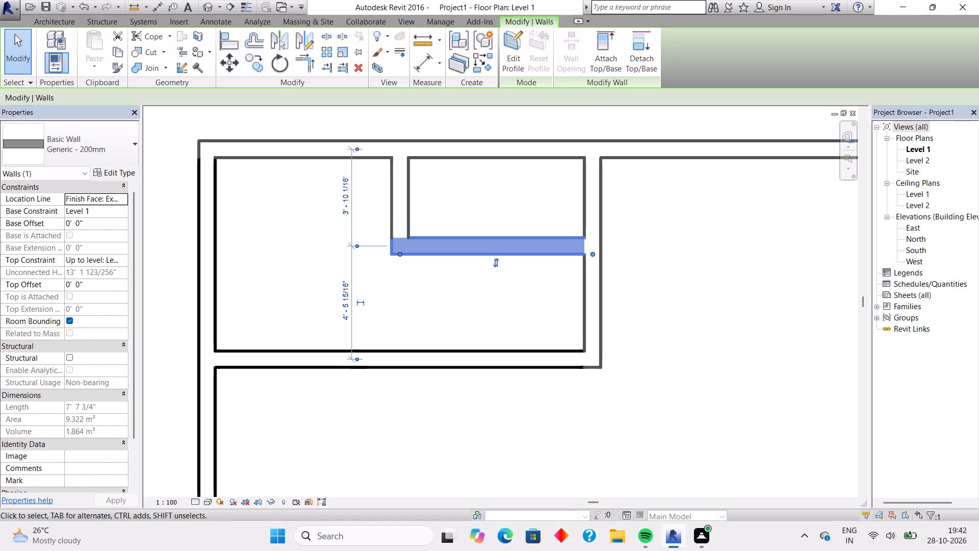
Measure the small inner room's clear depth from the top exterior wall's inner face to its bottom wall.
left_click(413, 67)
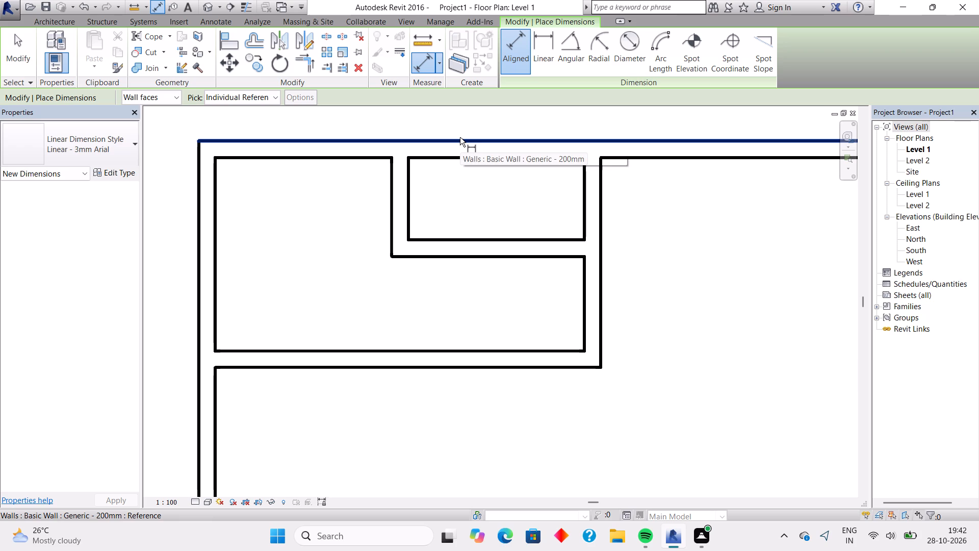
left_click(475, 165)
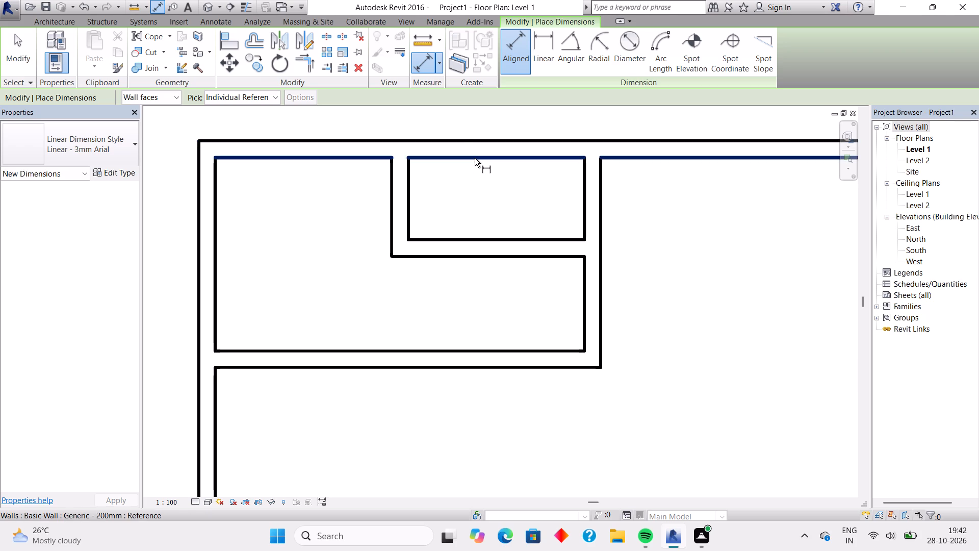
left_click(475, 158)
left_click(483, 240)
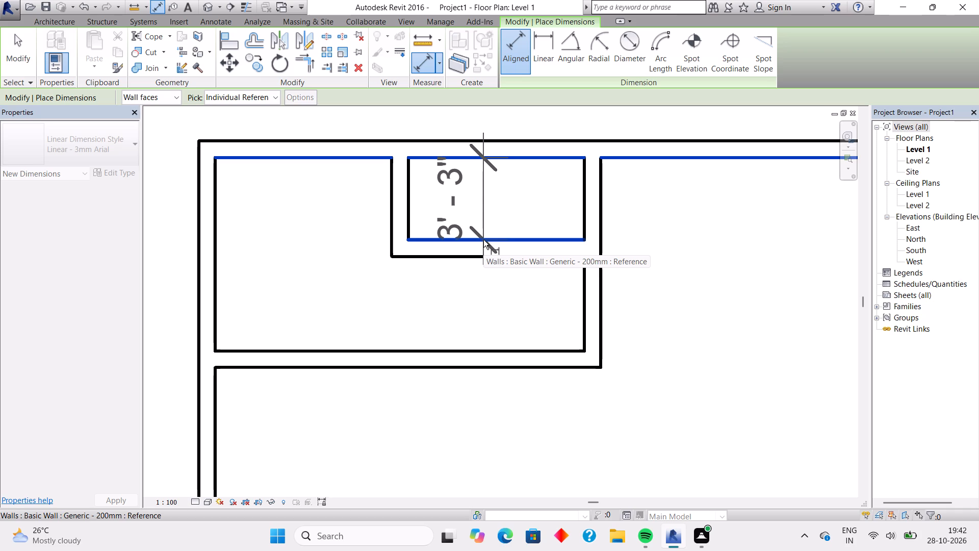
key("Escape")
left_click(483, 240)
key("Escape")
key("Escape")
Nudge the small inner room's bottom wall down 3" more, to 4' 2 1/16" from the top exterior wall.
left_click(483, 240)
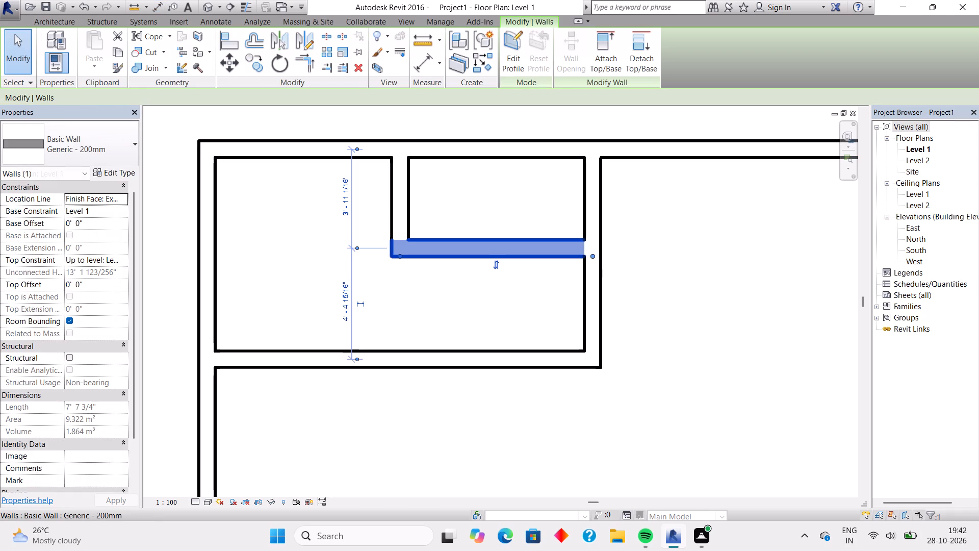
key("Down")
key("Down")
key("Down")
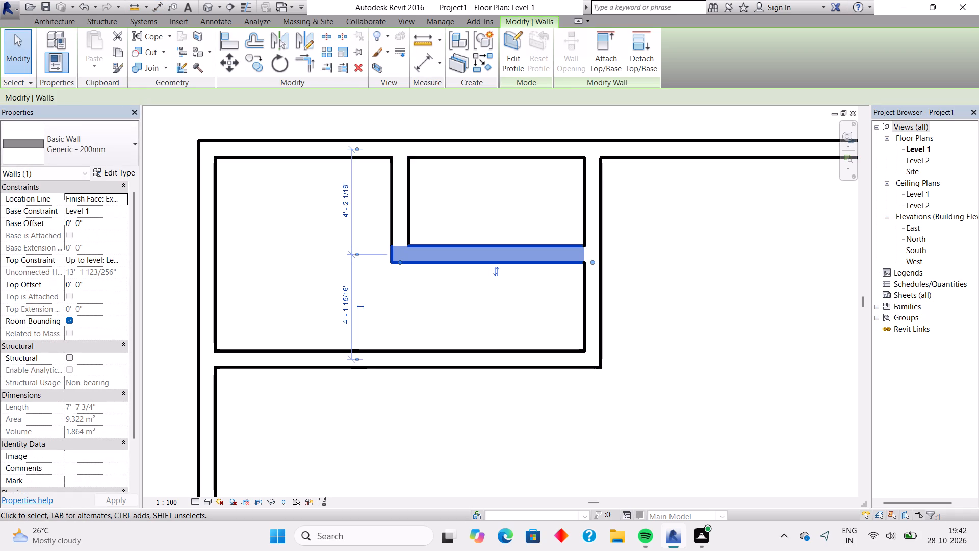
Measure the small inner room's clear depth from the top exterior wall's inner face to its bottom wall.
left_click(417, 66)
left_click(482, 160)
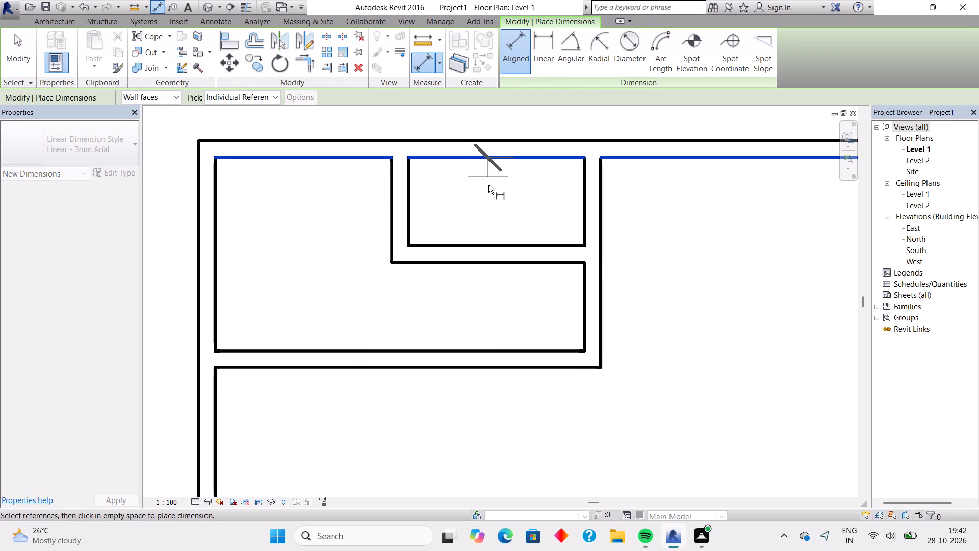
left_click(485, 247)
key("Escape")
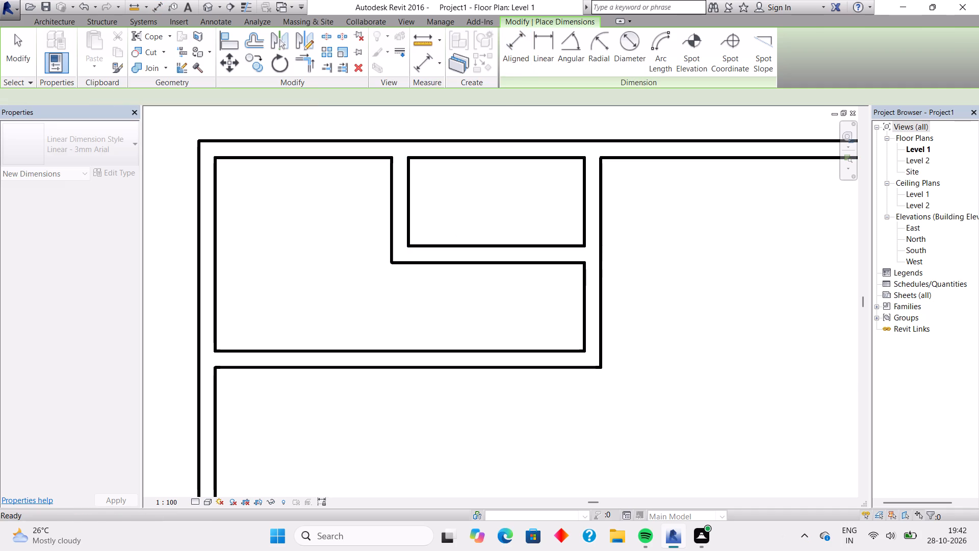
key("Escape")
Nudge the small inner room's bottom wall down 3", to 4' 5 1/16" from the top exterior wall.
left_click(485, 247)
key("Down")
key("Down")
key("Down")
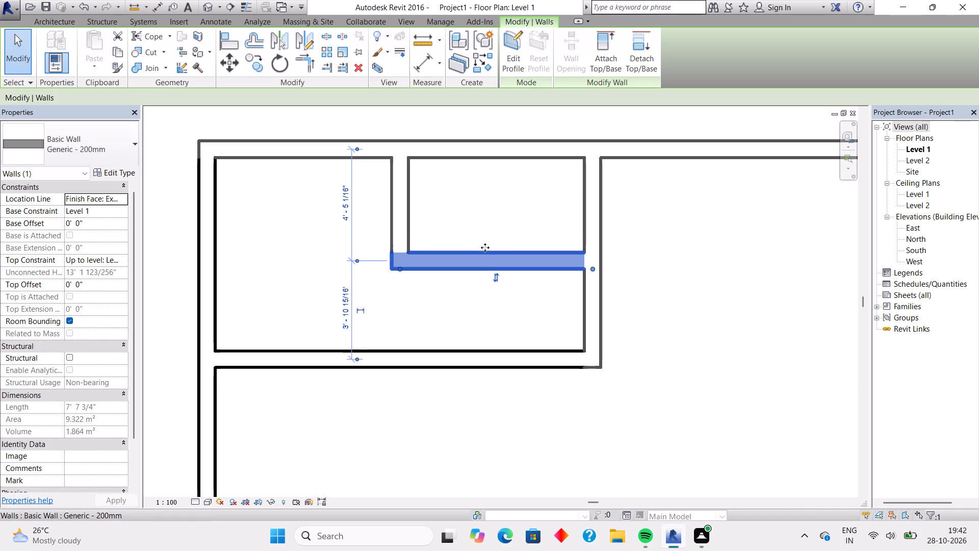
Measure the small inner room's clear depth again between the top exterior wall's inner face and its bottom wall.
left_click(413, 61)
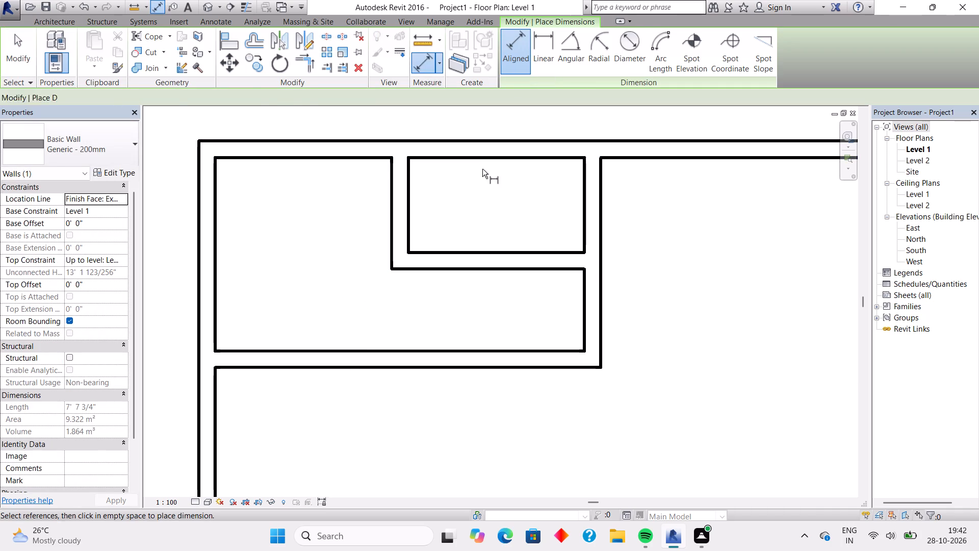
left_click(488, 159)
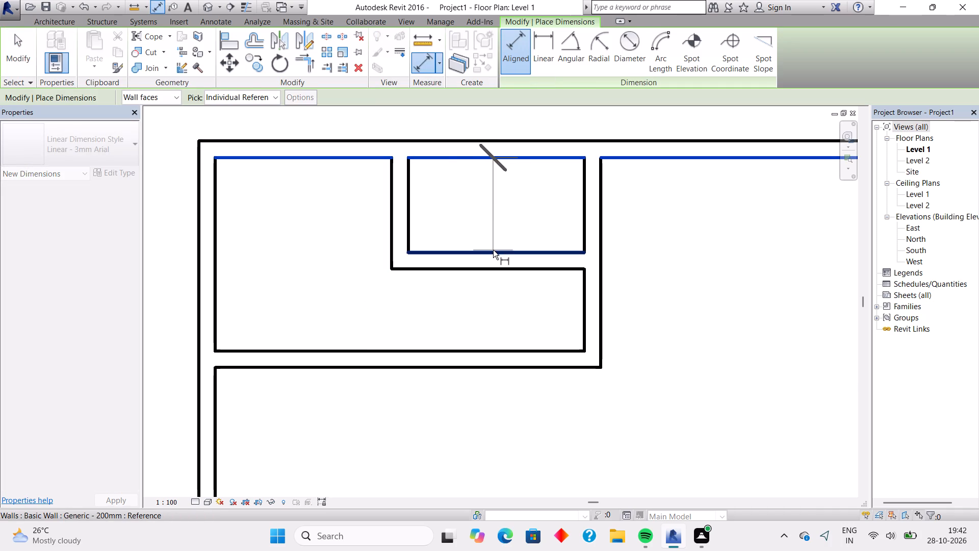
left_click(493, 250)
key("Escape")
key("Escape")
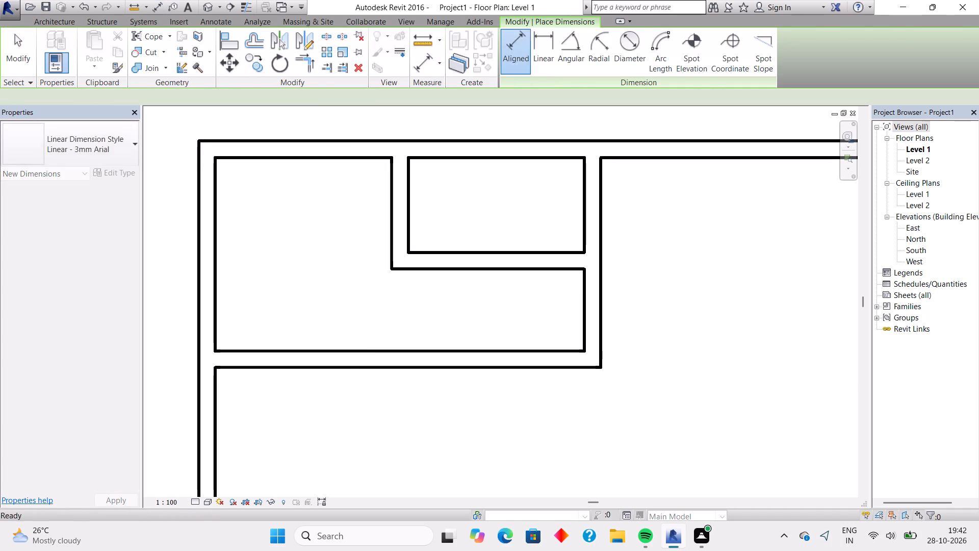
Nudge the small inner room's bottom wall down 2", to 4' 7 1/16" from the top exterior wall.
left_click(482, 248)
key("Down")
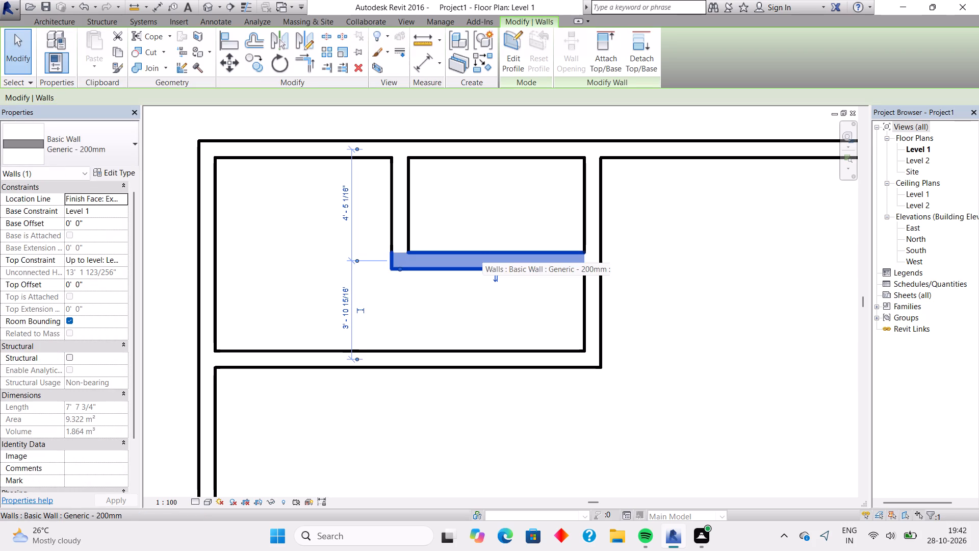
key("Down")
Measure the small inner room's clear depth from the top exterior wall's inner face to its bottom wall.
left_click(415, 63)
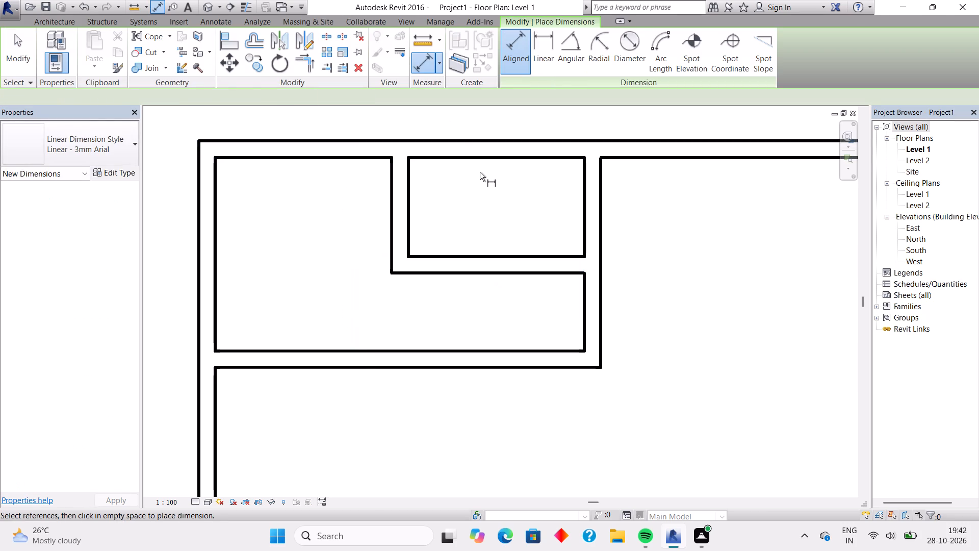
left_click(487, 154)
left_click(493, 258)
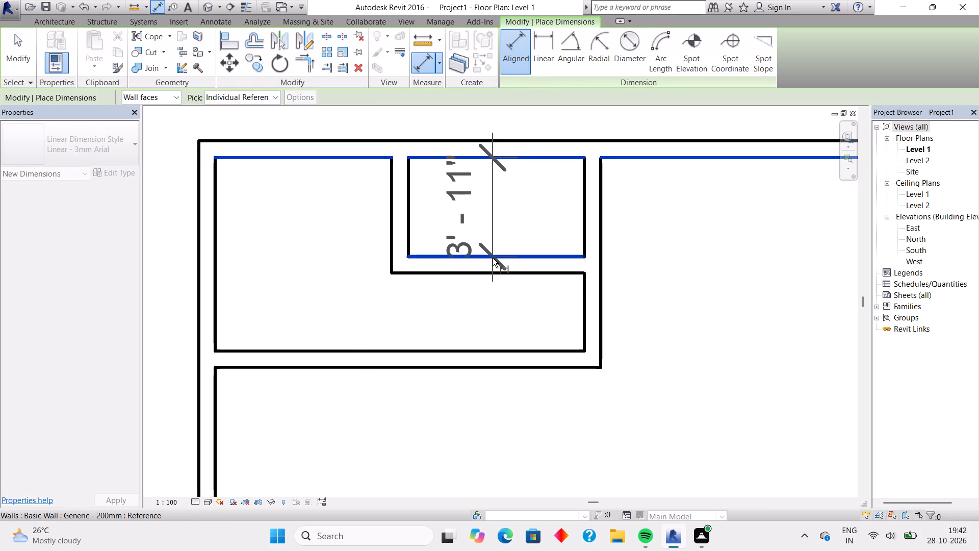
key("Escape")
key("Escape")
Nudge the small inner room's bottom wall down 2" more, to 4' 9 1/16" from the top exterior wall.
left_click(493, 258)
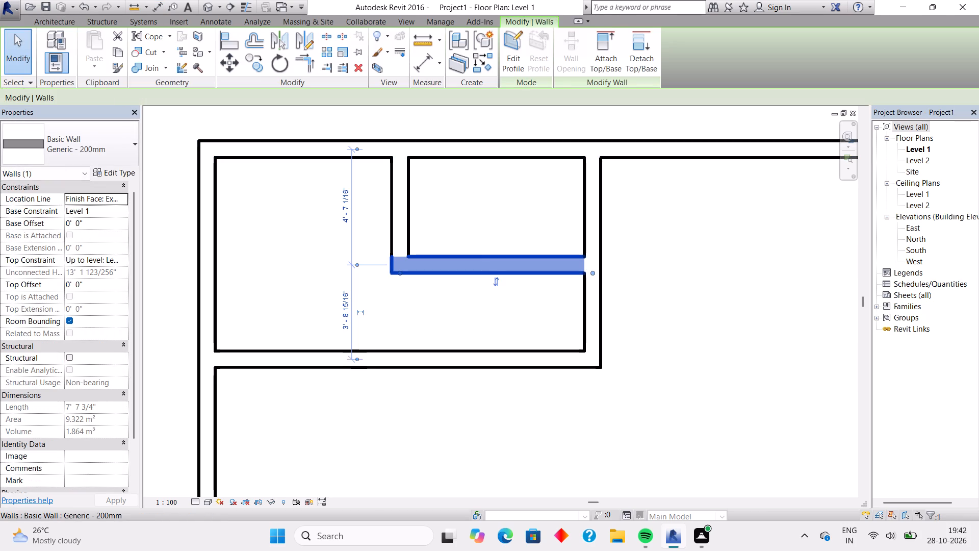
key("Down")
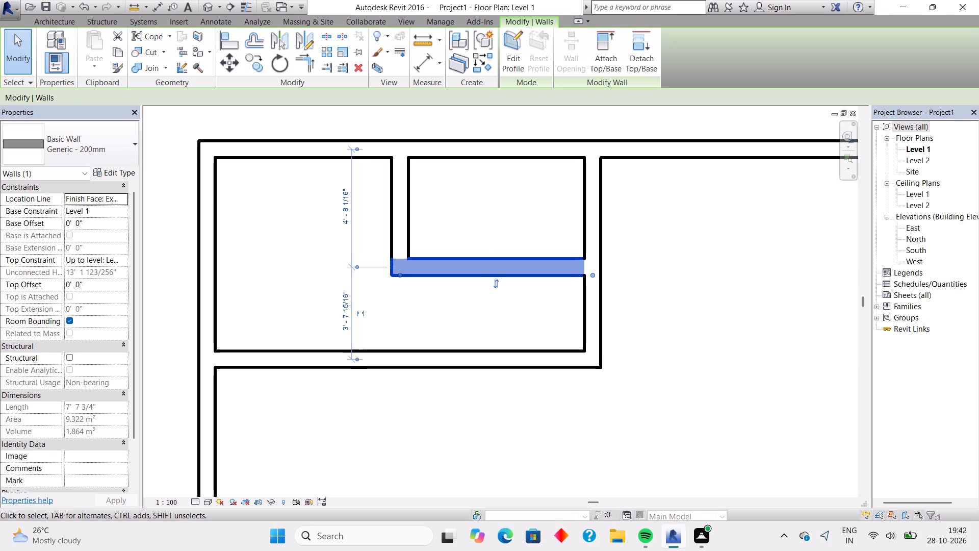
key("Down")
Measure the small inner room's clear depth again between the top exterior wall's inner face and its bottom wall.
left_click(414, 69)
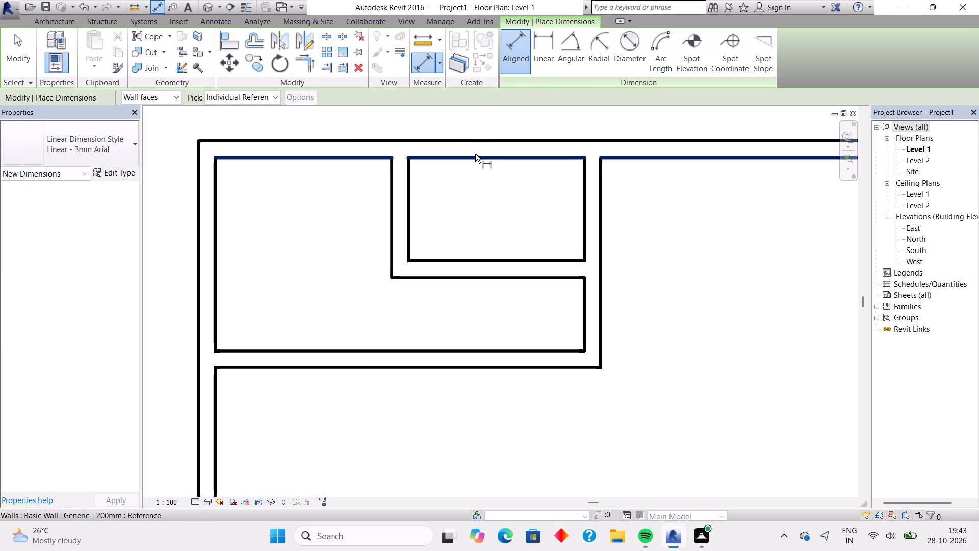
left_click(476, 157)
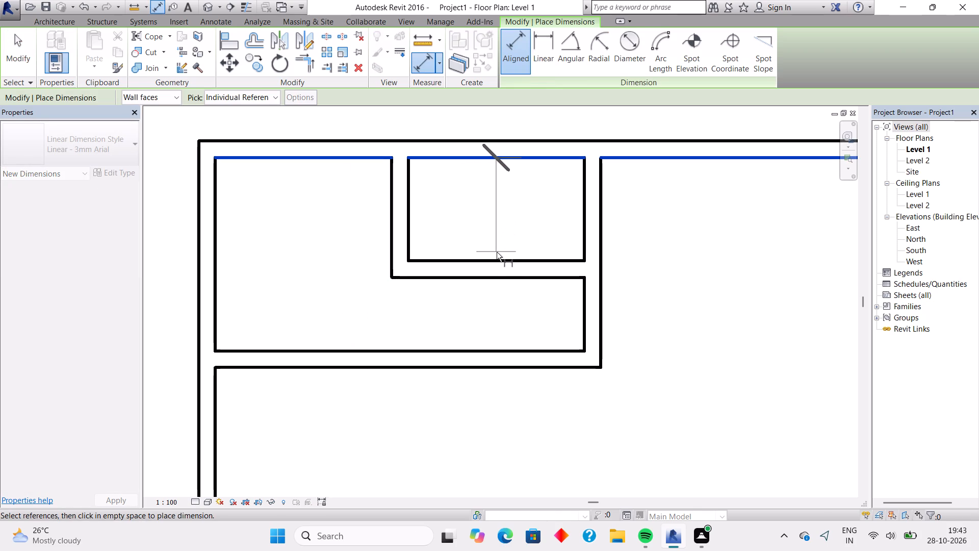
left_click(499, 261)
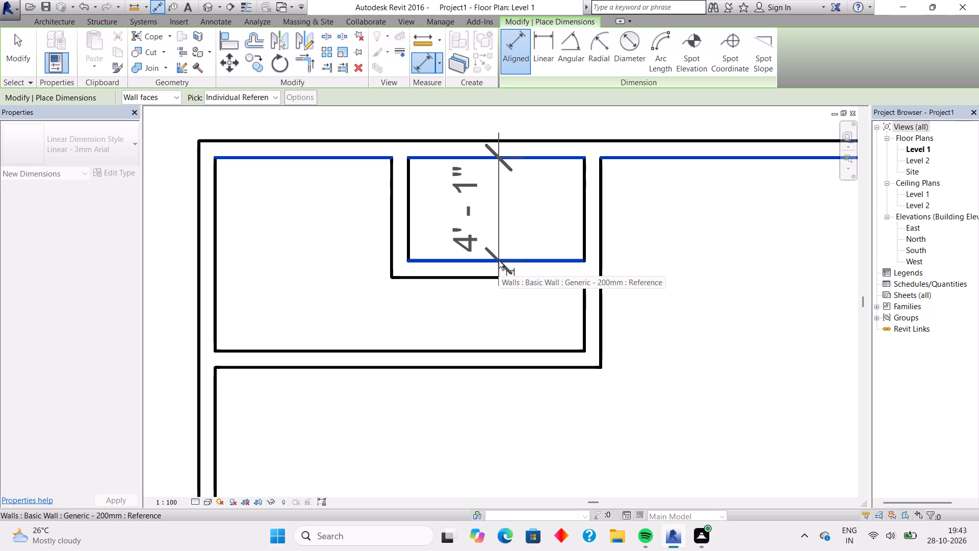
scroll(499, 261, "up", 3)
key("Escape")
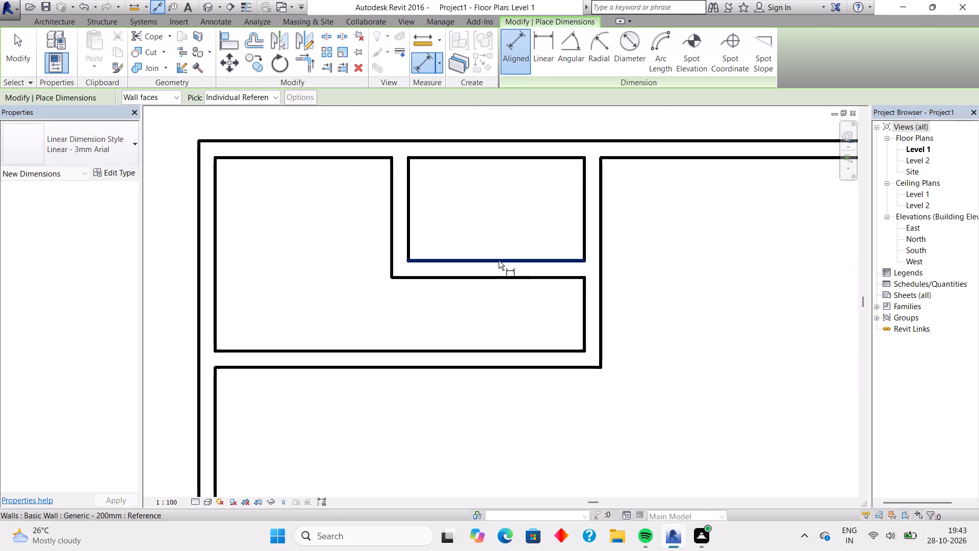
key("Escape")
Nudge the small inner room's bottom wall up 1", to 3' 7 15/16" from the parallel wall below it.
left_click(499, 261)
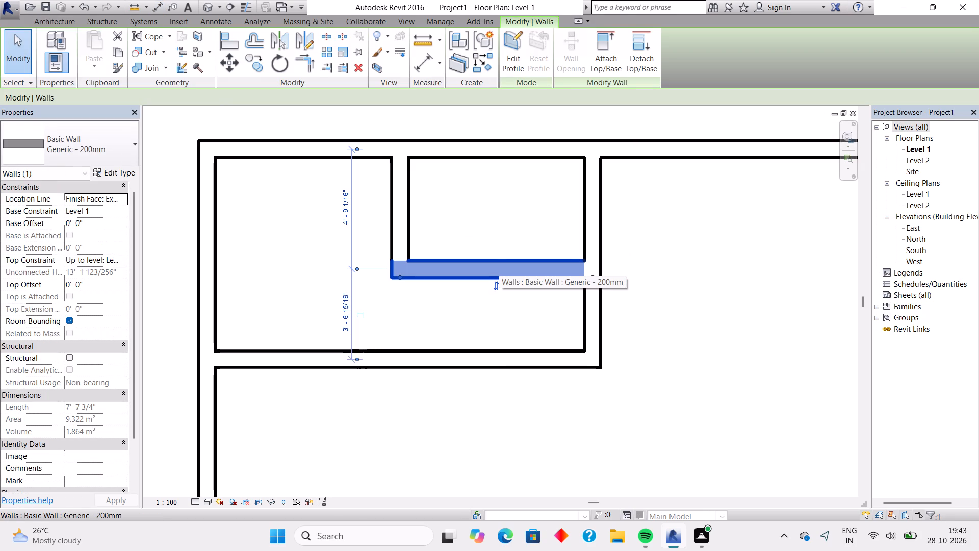
scroll(499, 261, "up", 3)
key("Up")
Measure the small inner room's clear depth from the top exterior wall's inner face to its bottom wall.
scroll(490, 249, "down", 1)
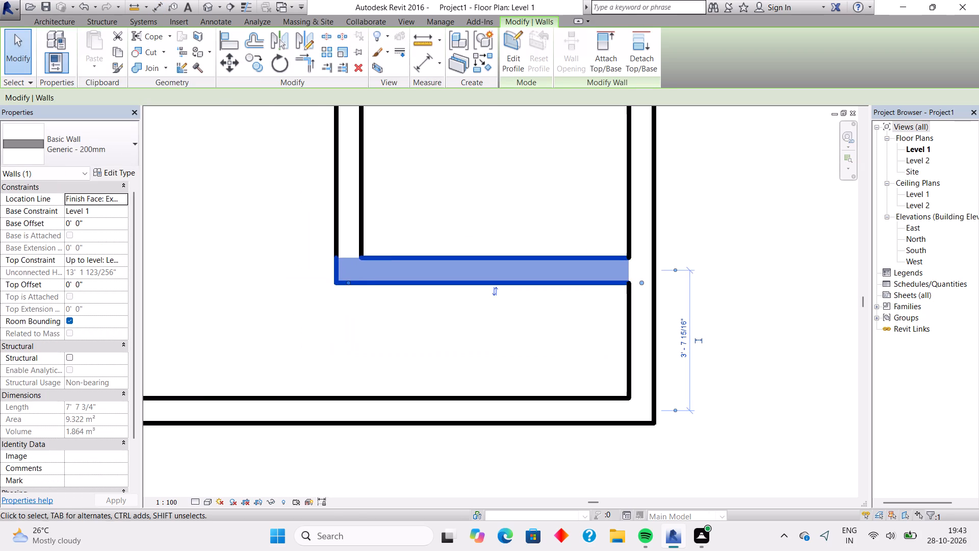
middle_click_drag(496, 232, 488, 290)
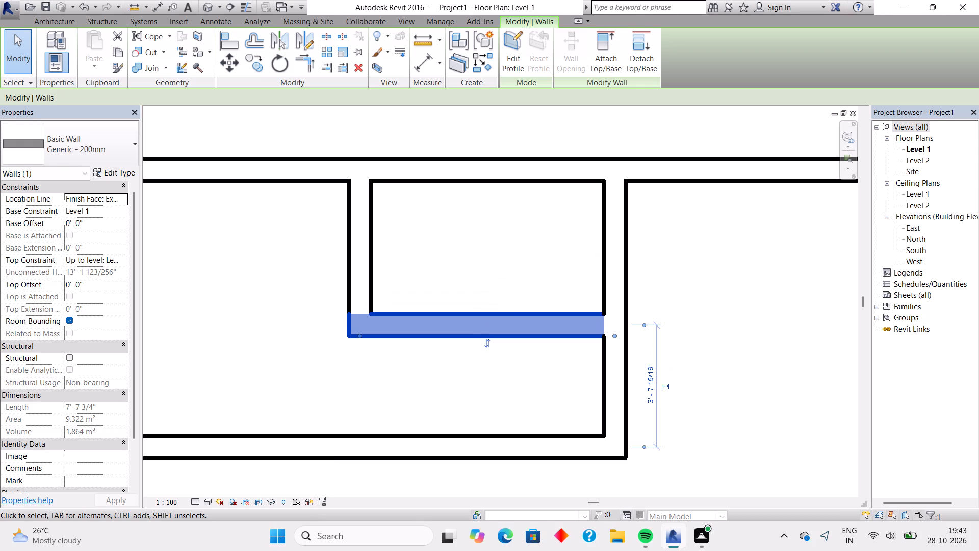
left_click(424, 72)
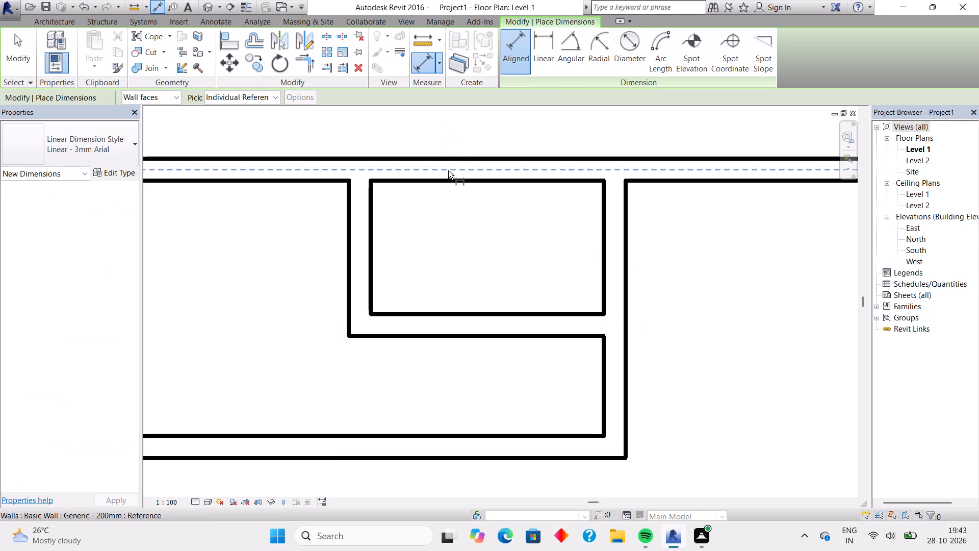
left_click(474, 183)
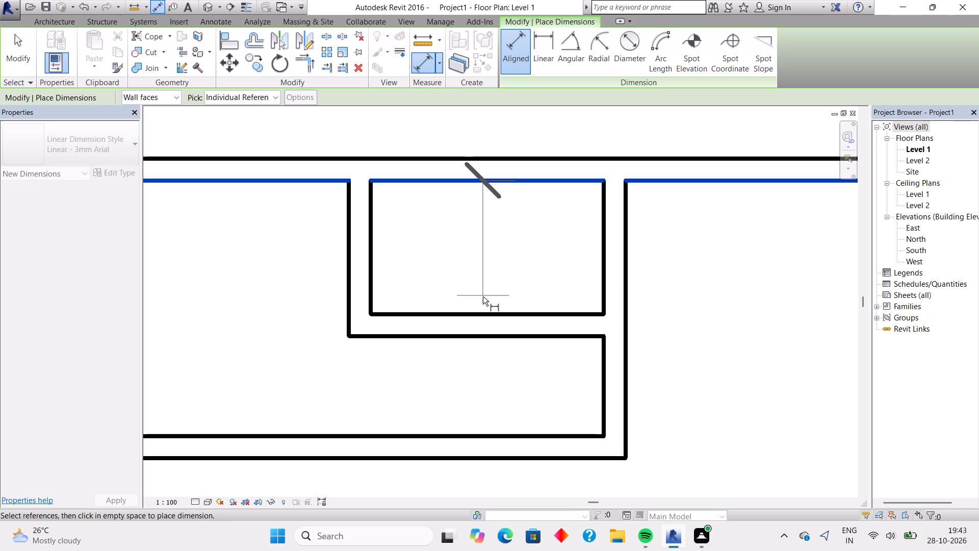
left_click(480, 316)
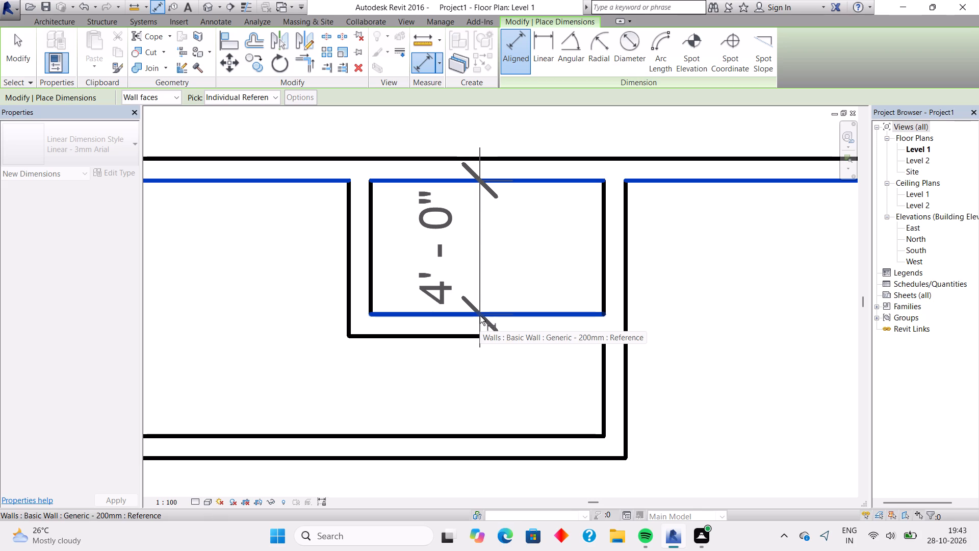
key("Escape")
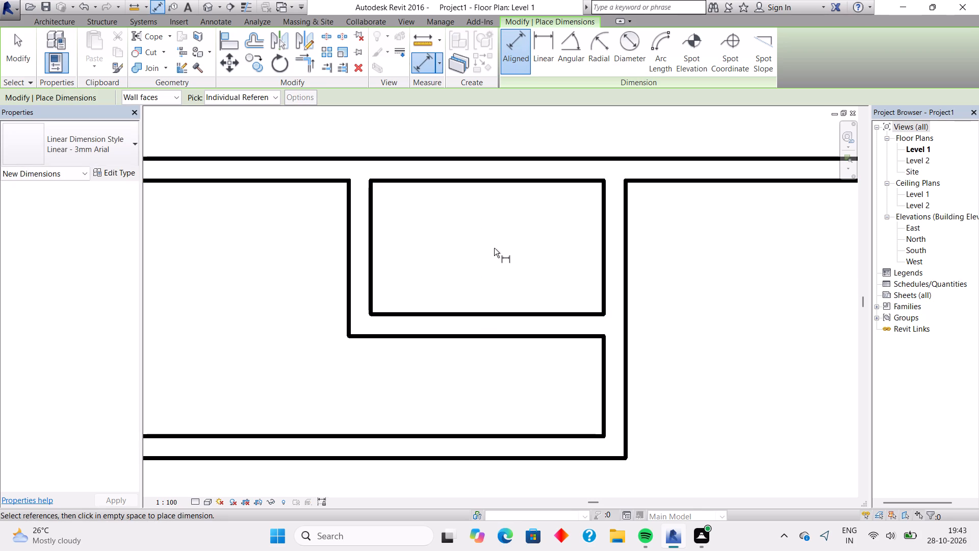
Place an M_Single-Flush 0762 x 2032mm door in the upper-left room's bottom wall, 1' 10" from its right wall, swinging inward.
scroll(494, 248, "down", 2)
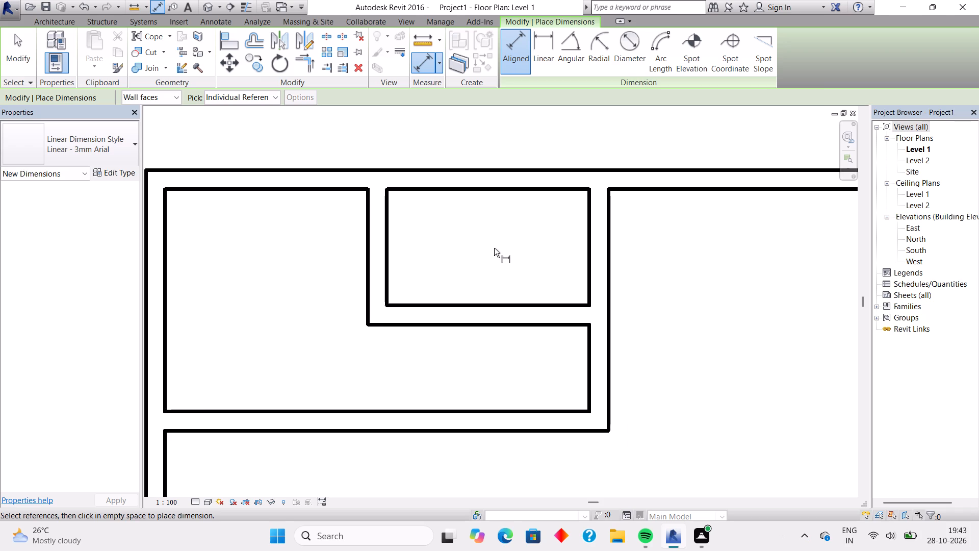
left_click(70, 27)
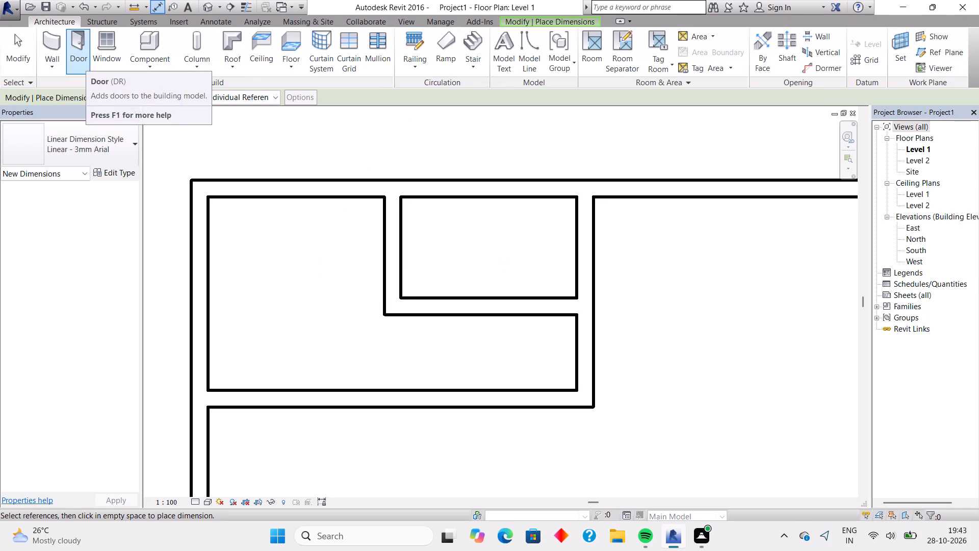
left_click(80, 54)
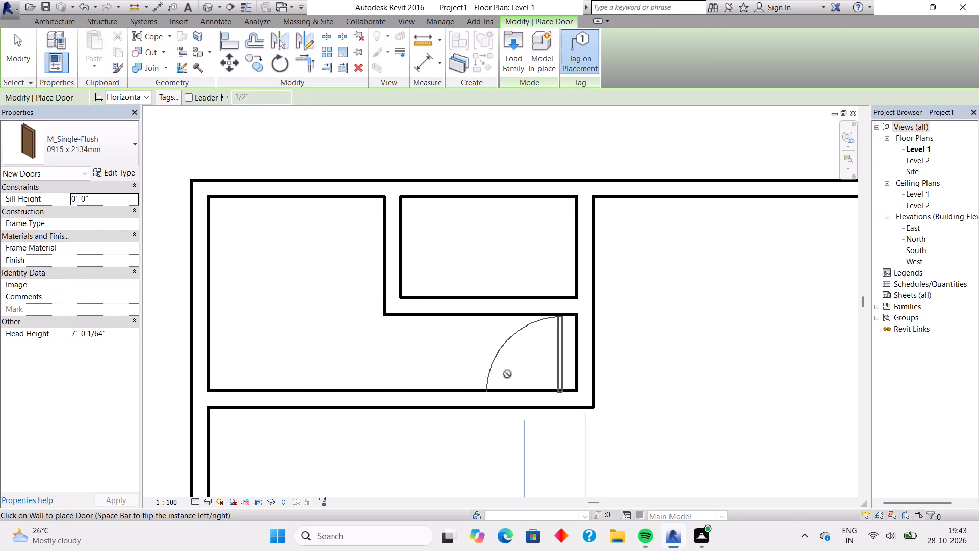
left_click(94, 148)
left_click(96, 216)
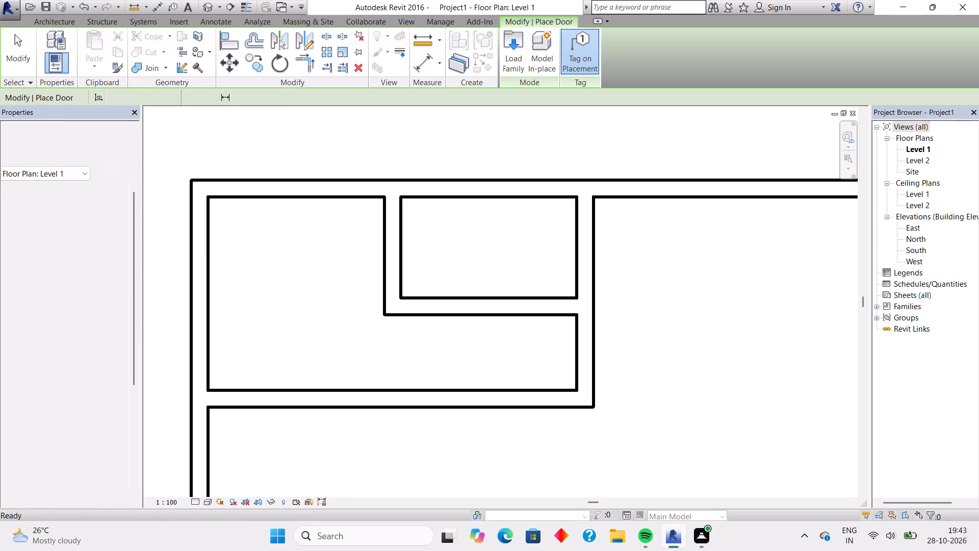
left_click(540, 387)
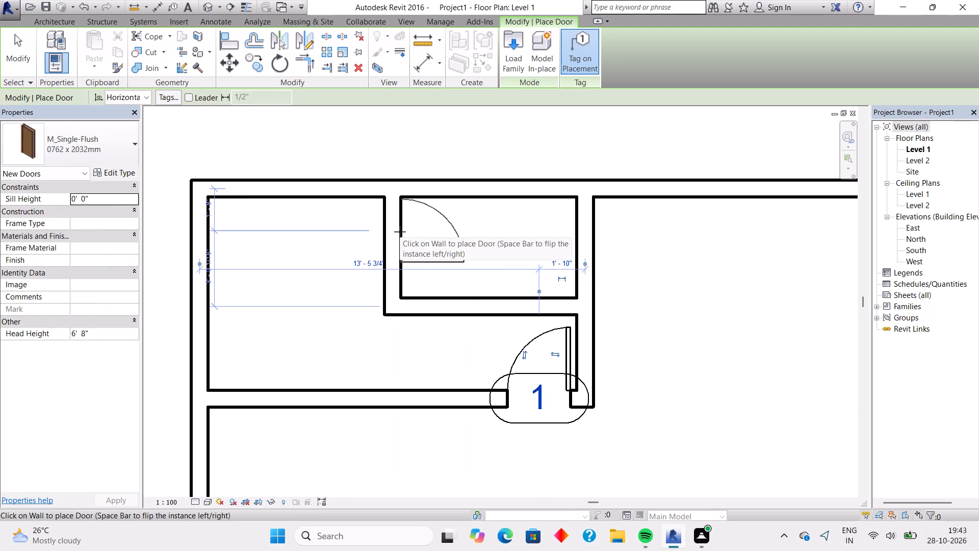
Place a matching door in the small inner room's left wall, 1' 9" from the top exterior wall, flipped to hinge at the top and swing inward.
key("space")
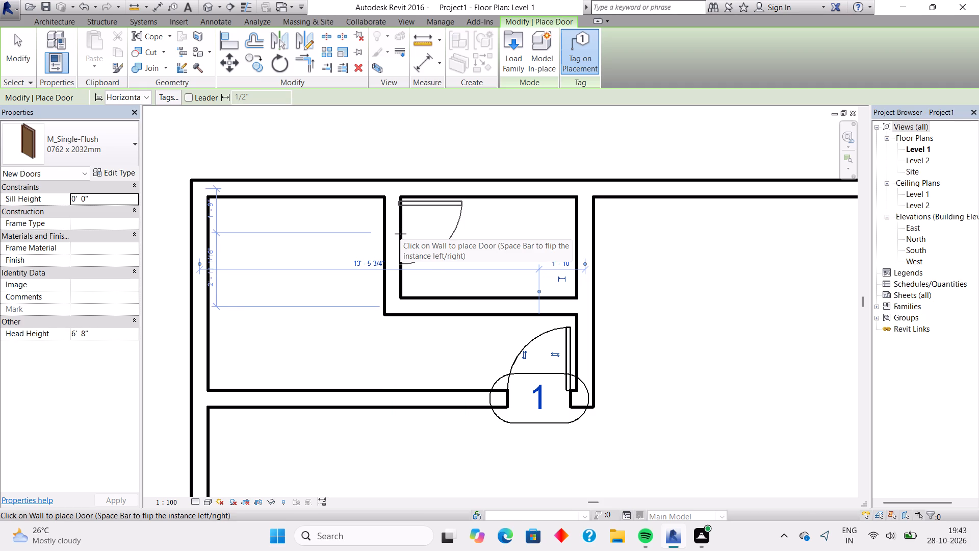
left_click(400, 234)
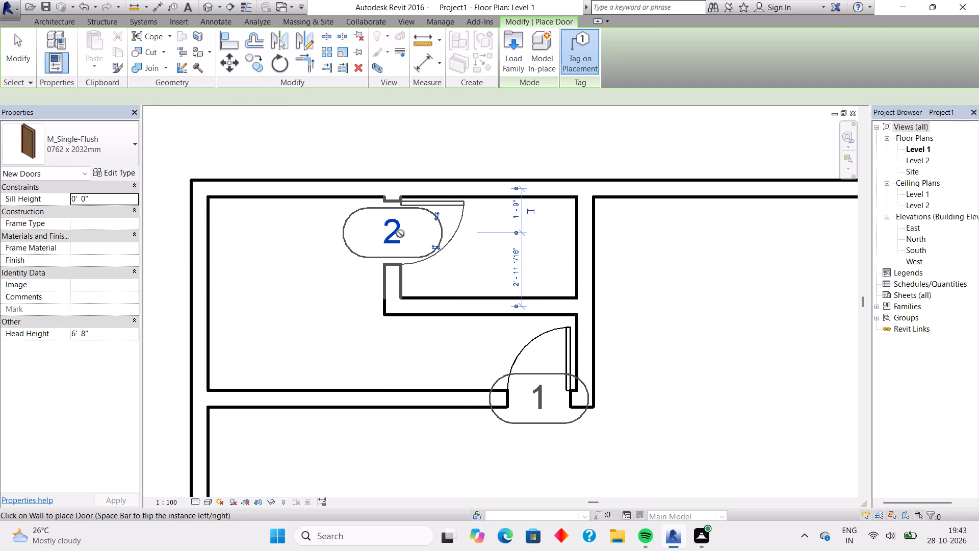
key("Escape")
key("Escape")
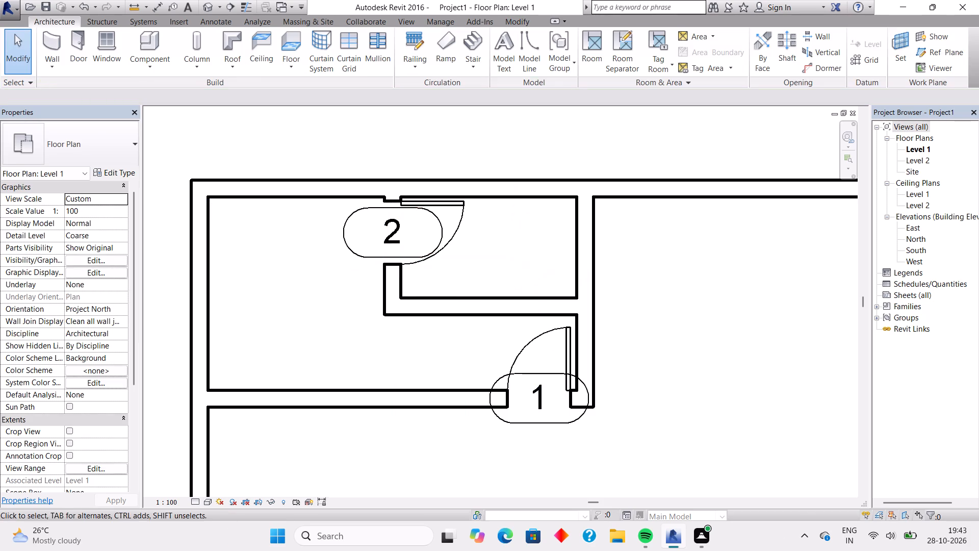
Delete the door tags 2 and 1 from the two new doors.
left_click(359, 253)
key("Delete")
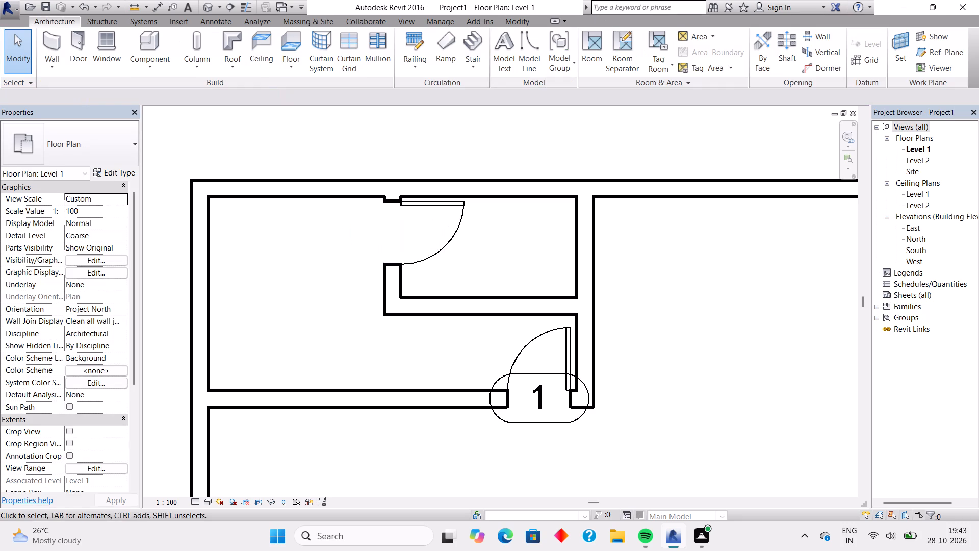
left_click(547, 424)
key("Delete")
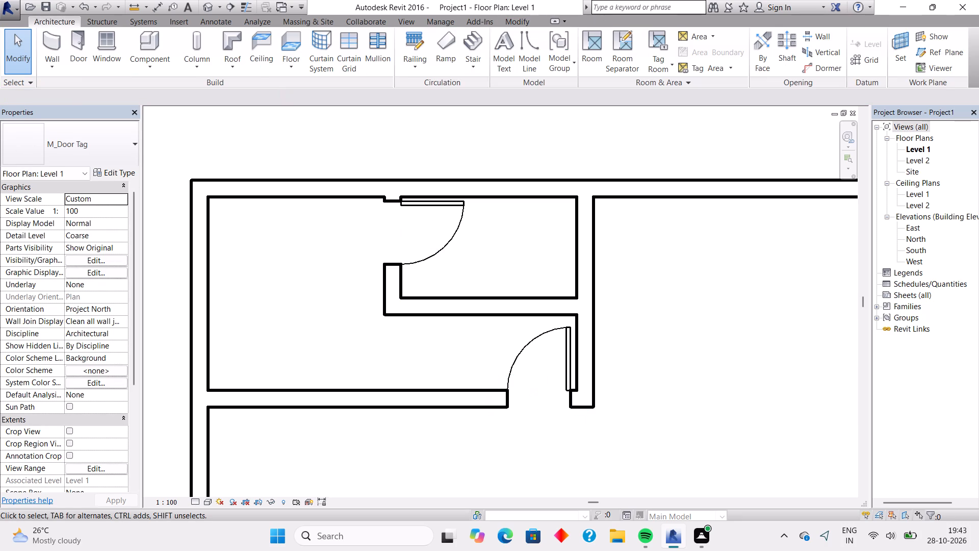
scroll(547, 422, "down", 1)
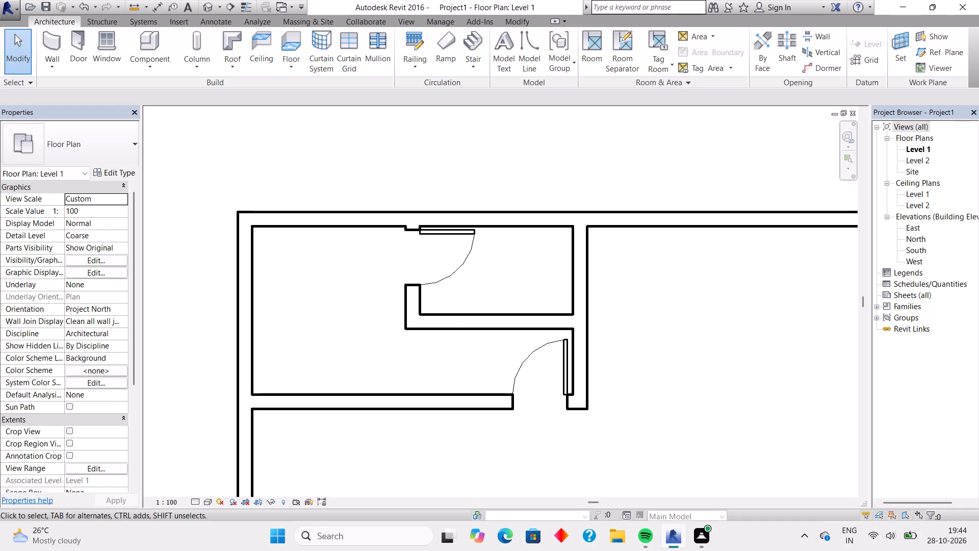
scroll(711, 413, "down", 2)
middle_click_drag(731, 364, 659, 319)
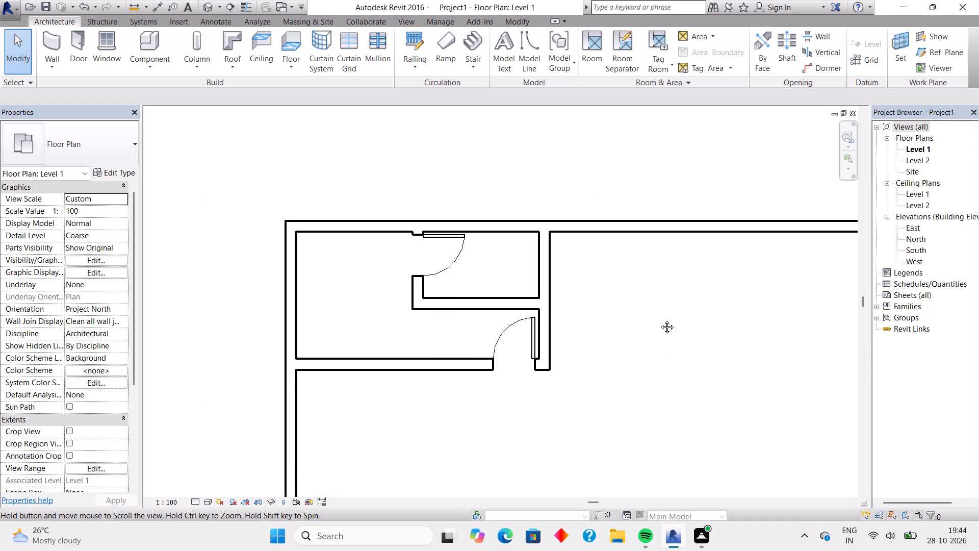
Draw Generic - 200mm walls for an upper-right room: 7' 8 1/8" down, starting 15' from the right exterior wall, then across to it, flipped inward.
middle_click_drag(659, 319, 657, 313)
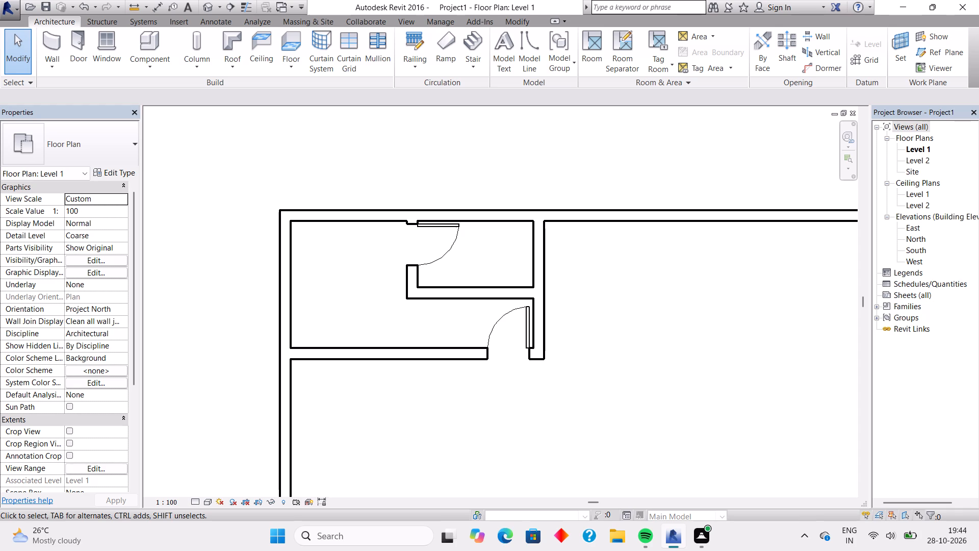
scroll(657, 313, "down", 2)
middle_click_drag(723, 331, 715, 331)
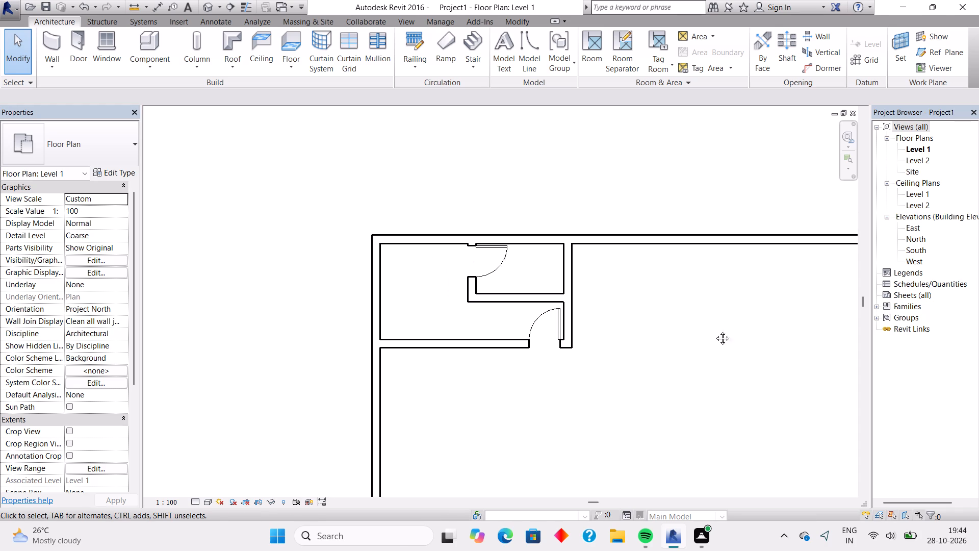
middle_click_drag(715, 331, 486, 276)
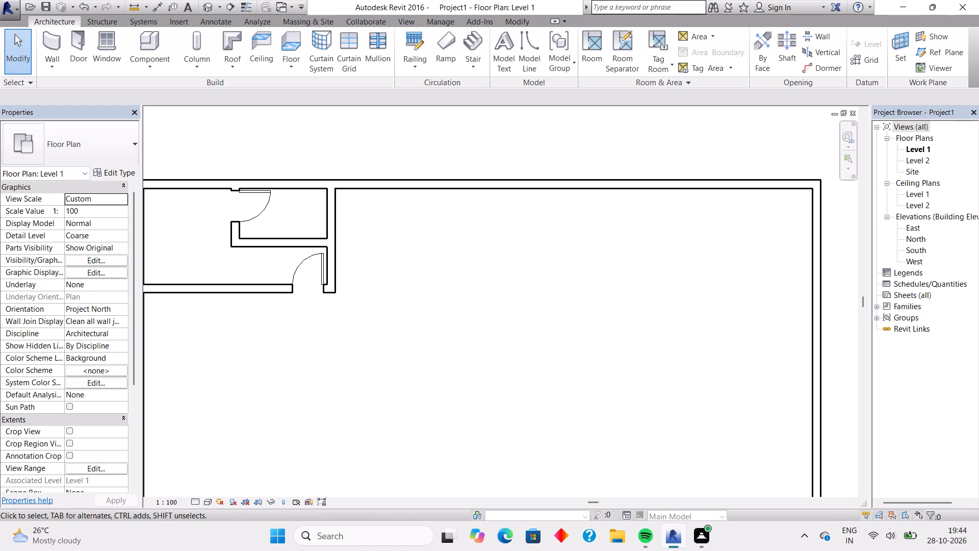
left_click(55, 35)
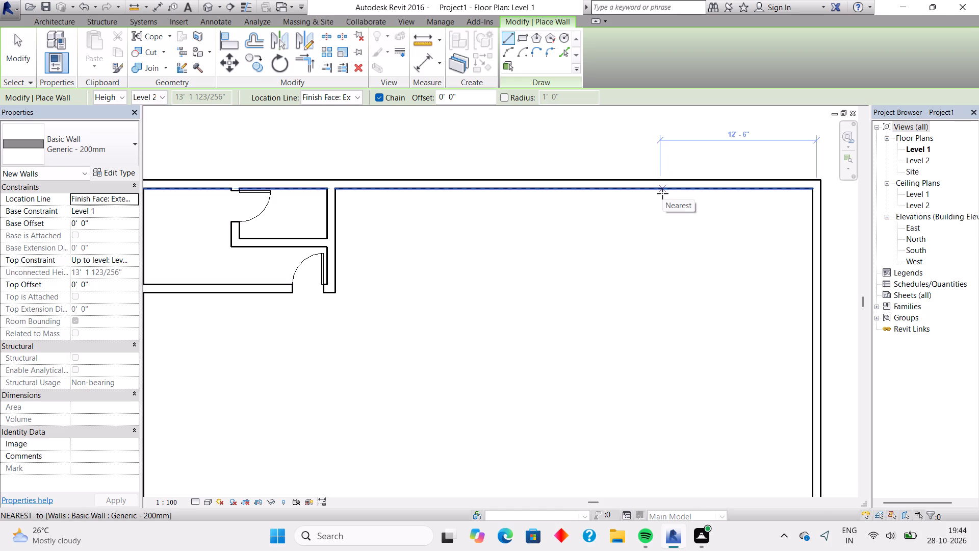
left_click(631, 193)
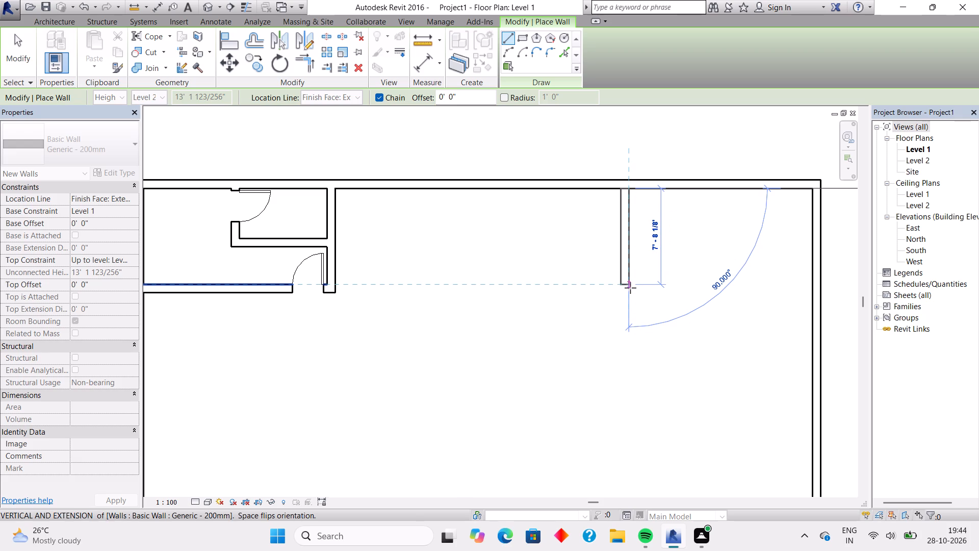
left_click(630, 288)
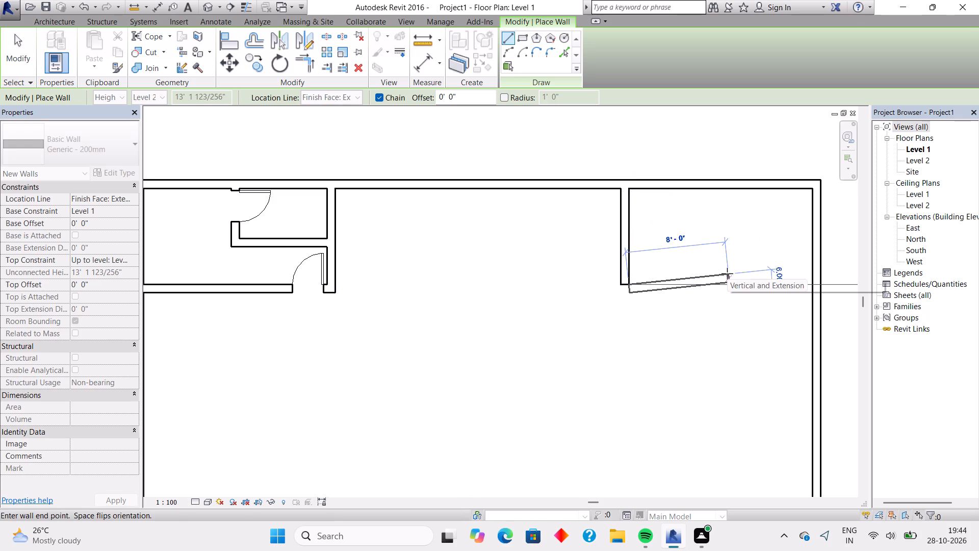
key("space")
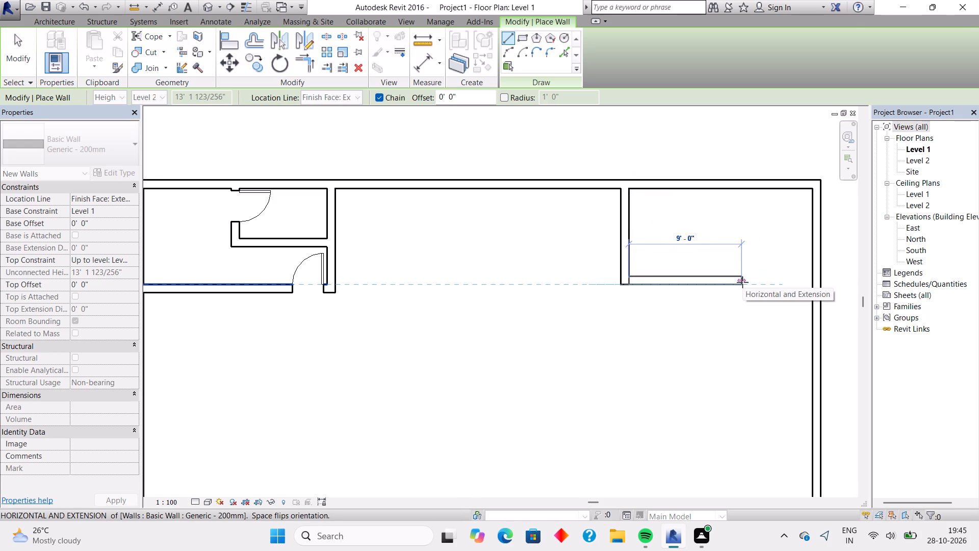
left_click(811, 280)
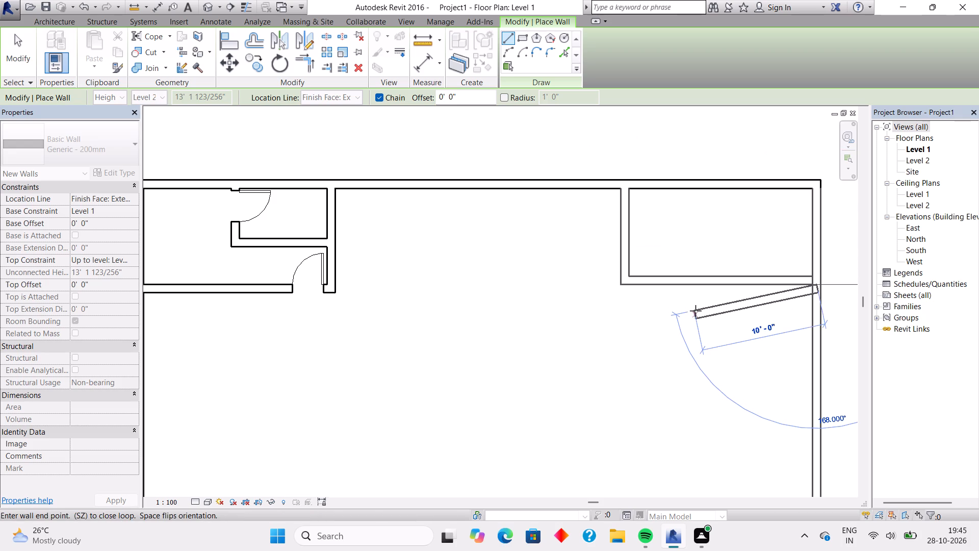
key("Escape")
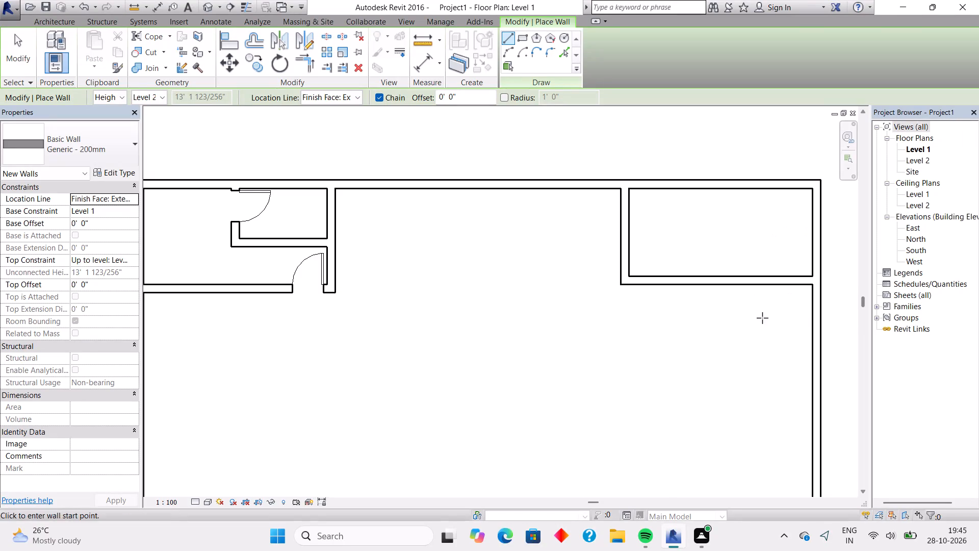
Measure the upper-right room's clear depth from the top exterior wall's inner face to its bottom wall.
middle_click_drag(748, 318, 639, 388)
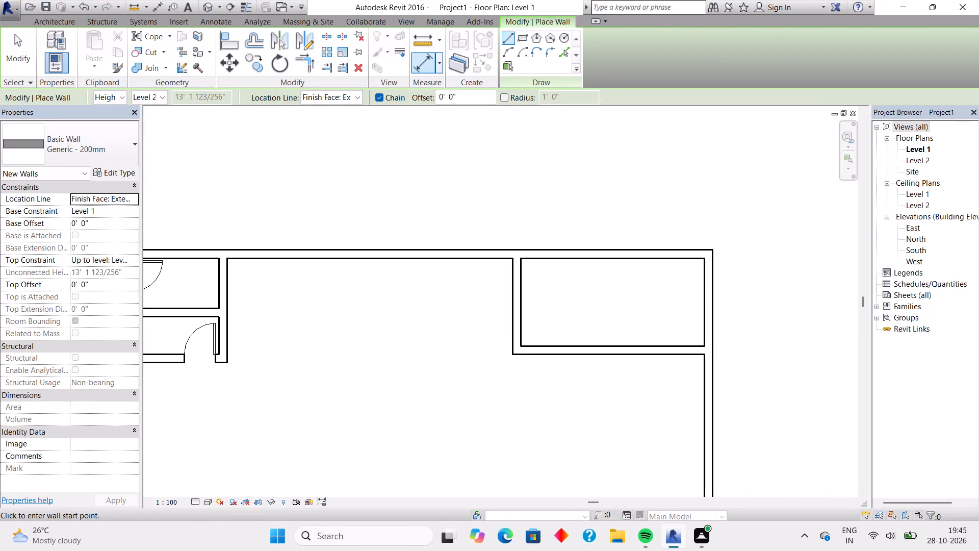
left_click(426, 59)
left_click(614, 258)
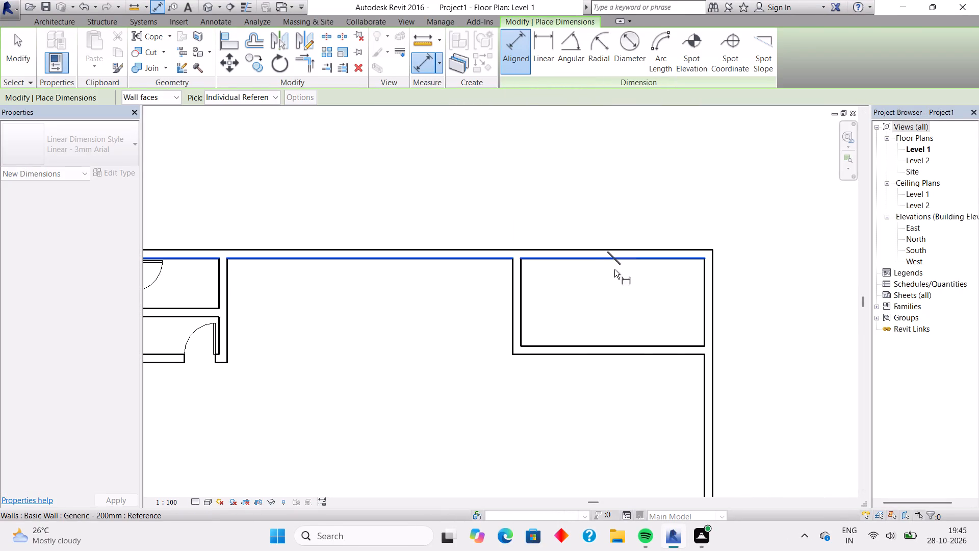
left_click(628, 346)
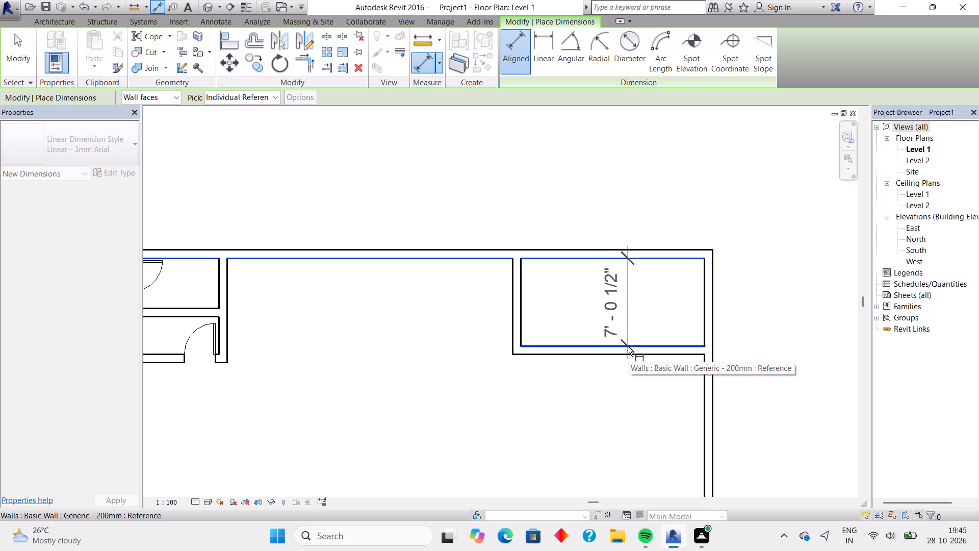
scroll(628, 346, "up", 2)
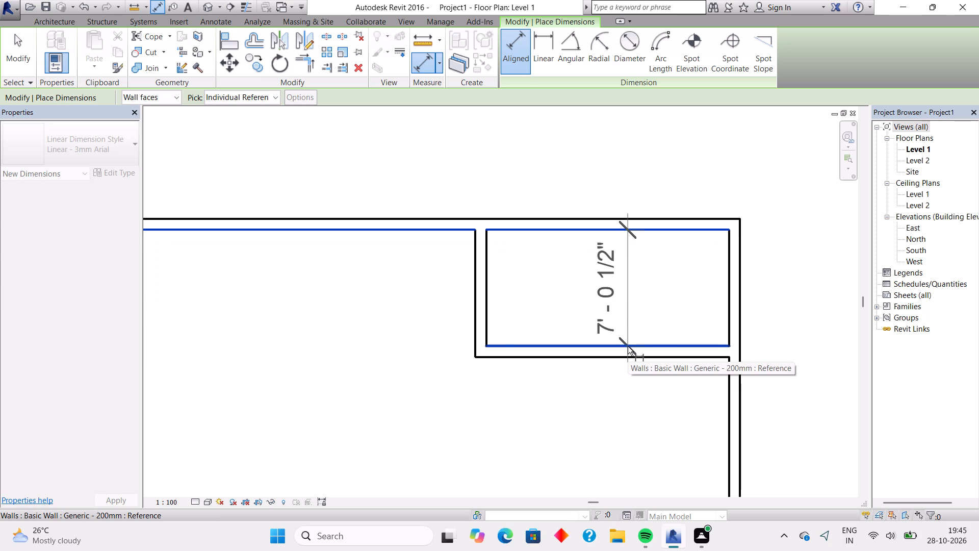
scroll(628, 346, "down", 1)
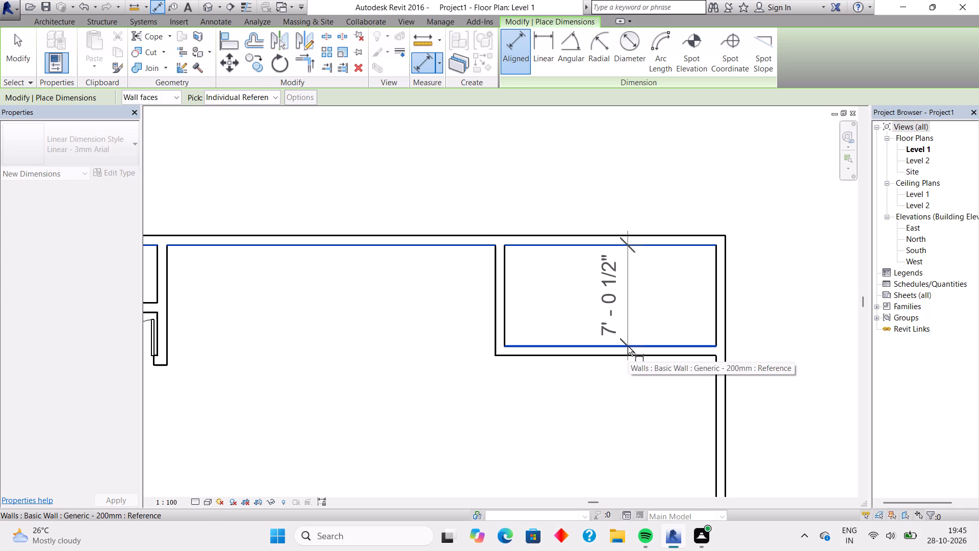
key("Escape")
Measure the upper-right room's clear width between its left wall and the right exterior wall.
left_click(523, 307)
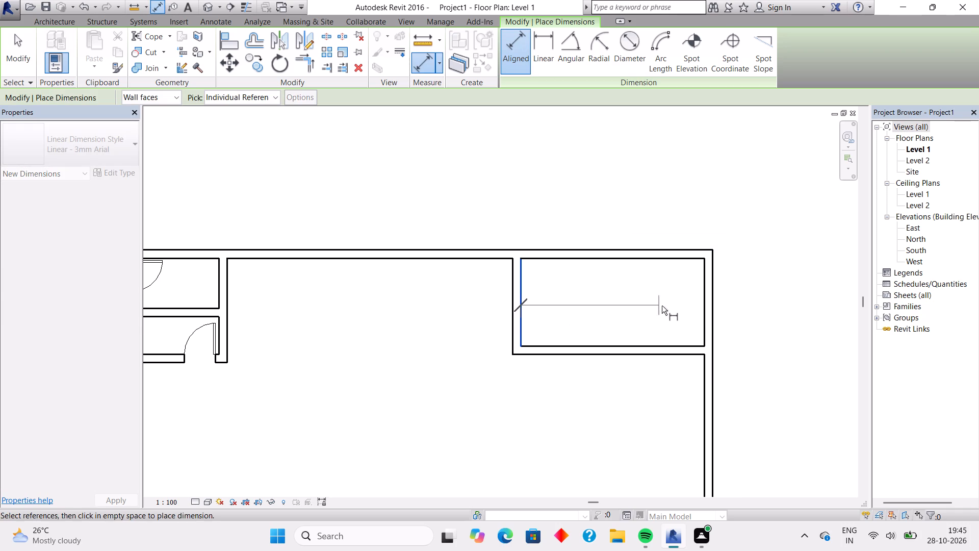
left_click(704, 313)
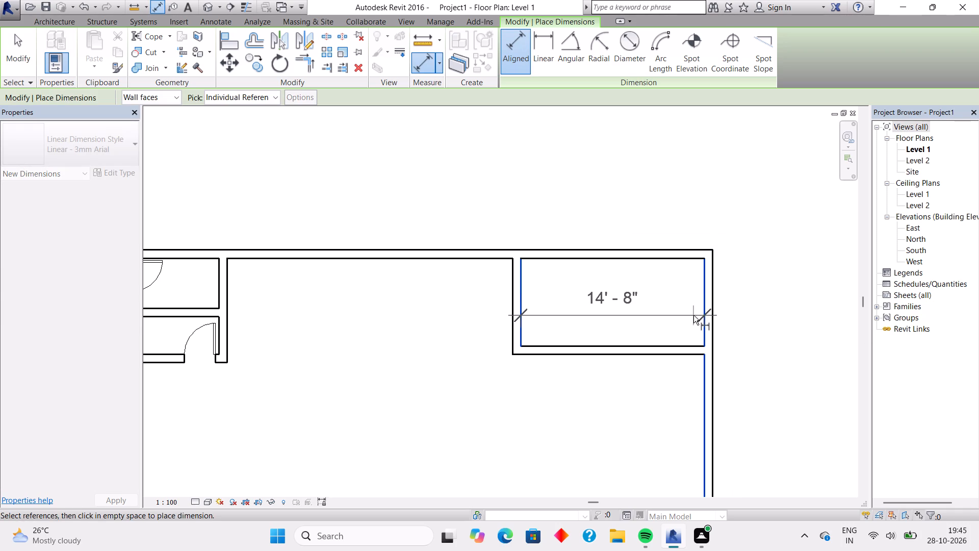
key("Escape")
left_click(519, 319)
key("Escape")
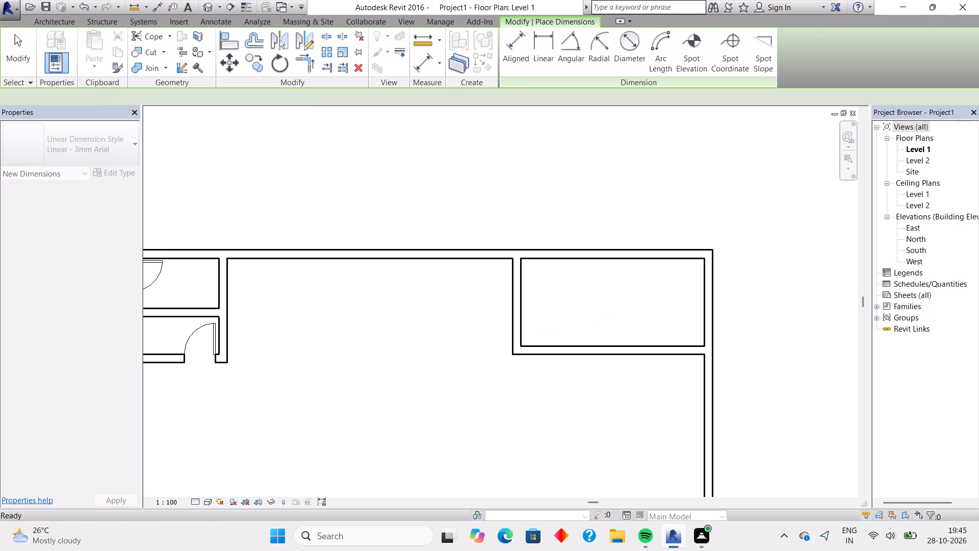
key("Escape")
Nudge the upper-right room's left wall two increments outward for a clear width of about 15' 2".
left_click(519, 319)
key("Left")
key("Left")
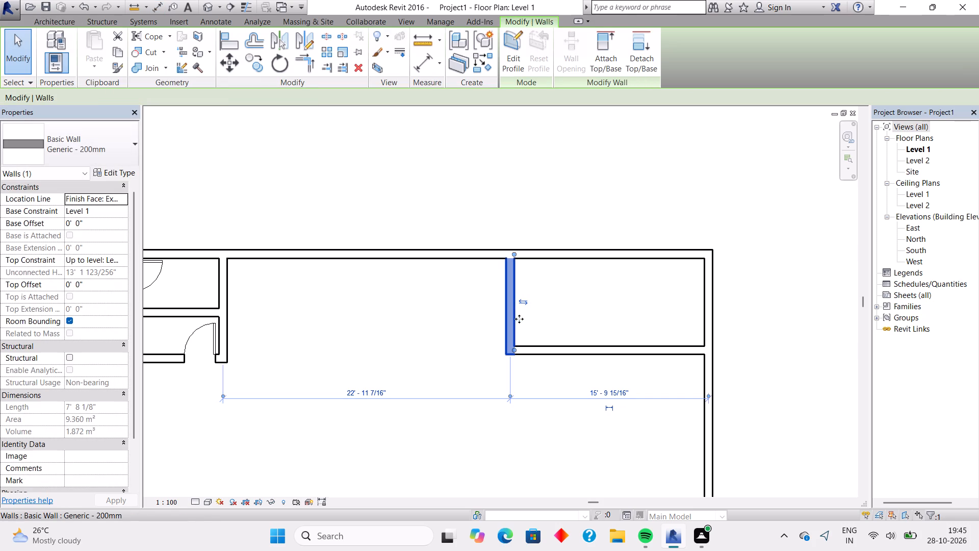
Measure the upper-right room's clear width again, between the inner faces of its left and right walls.
left_click(431, 61)
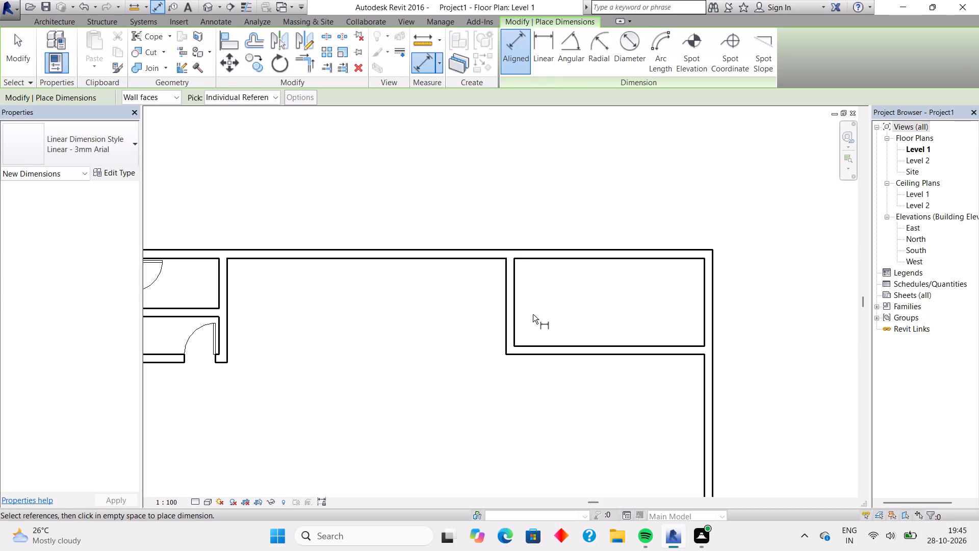
left_click(517, 319)
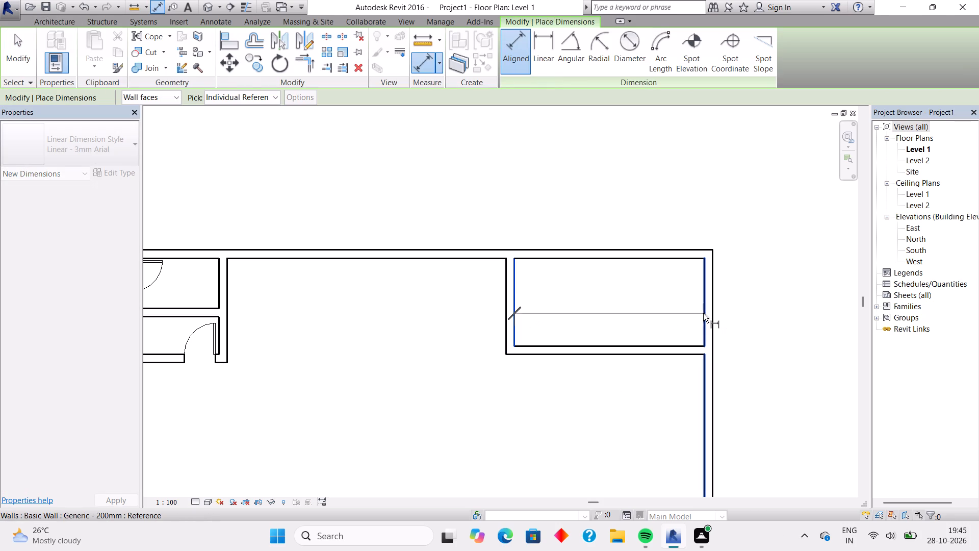
left_click(703, 313)
scroll(703, 313, "up", 5)
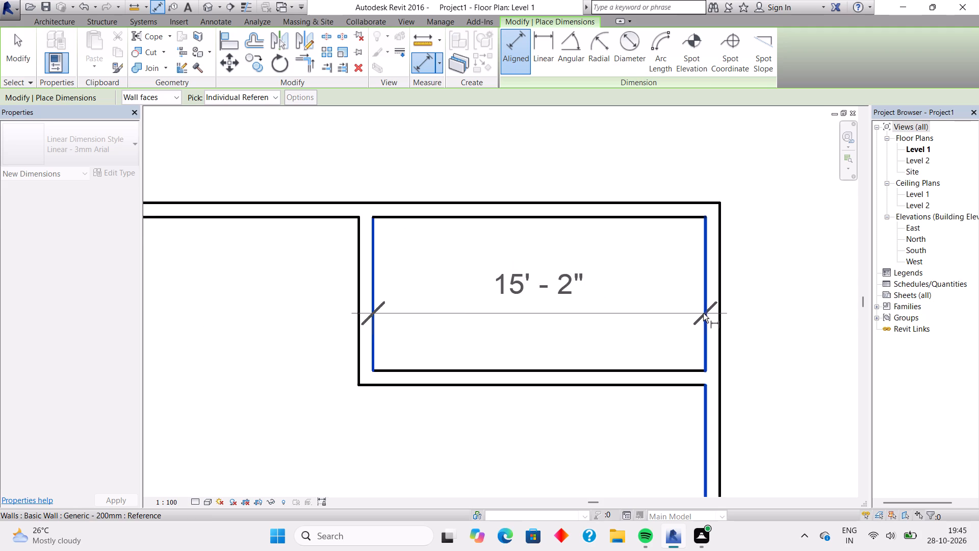
key("Escape")
key("Escape")
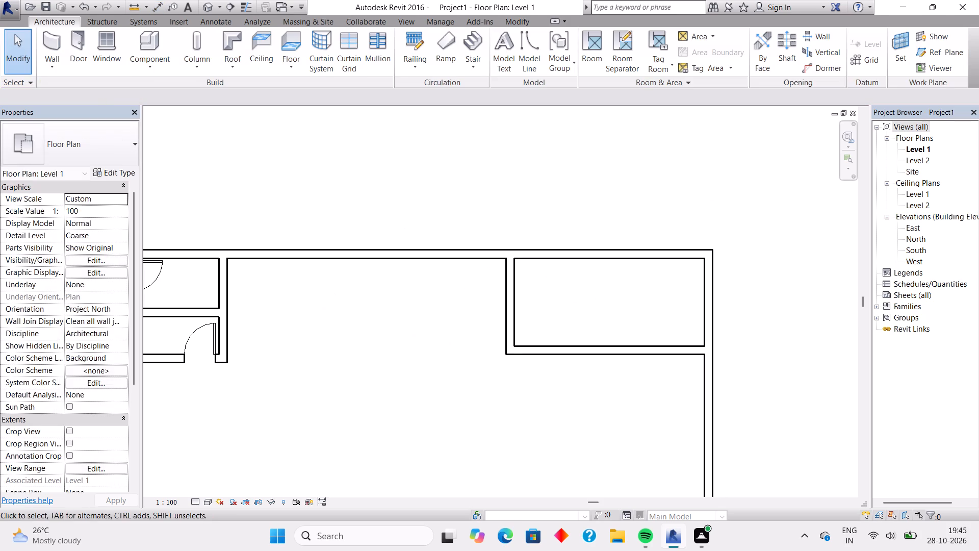
Nudge the upper-right room's left wall two finer increments back to the right for a clear width of 15' 0".
left_click(513, 308)
scroll(513, 308, "up", 6)
key("Right")
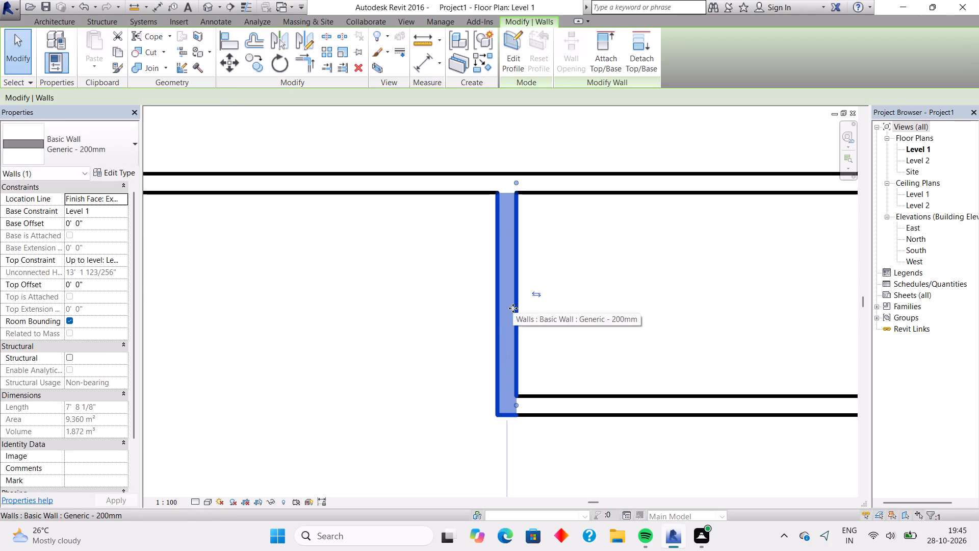
key("Right")
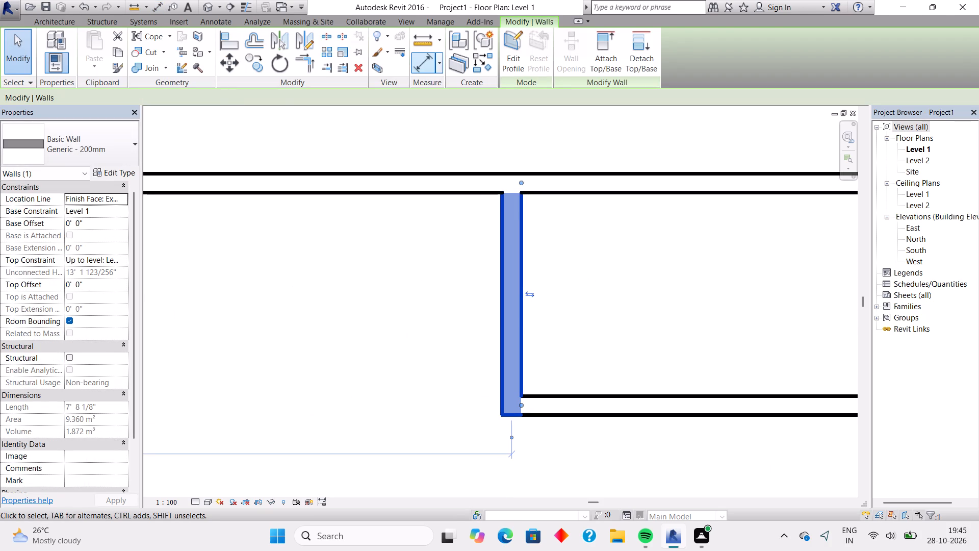
Check the upper-right room's clear width from its left wall's inner face to the right exterior wall.
left_click(415, 59)
left_click(524, 320)
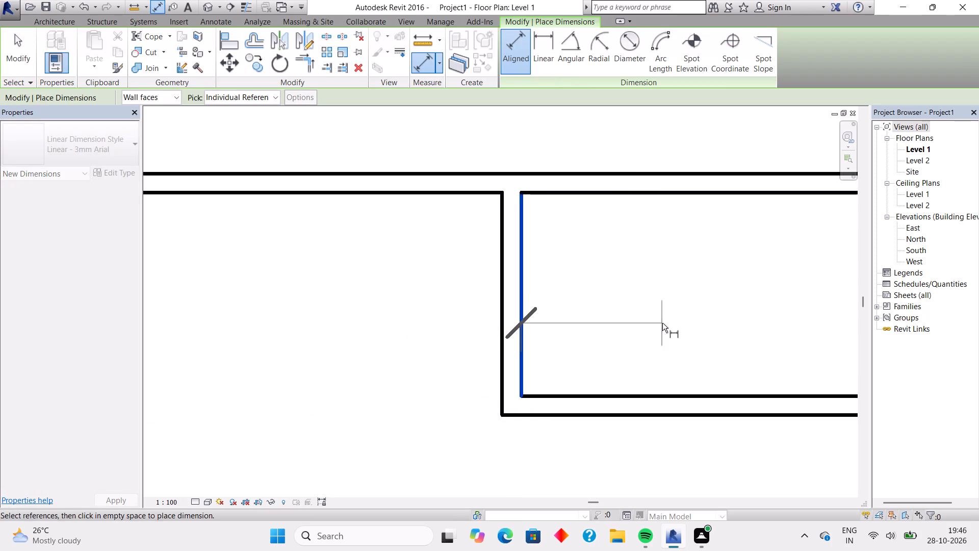
middle_click_drag(707, 318, 524, 375)
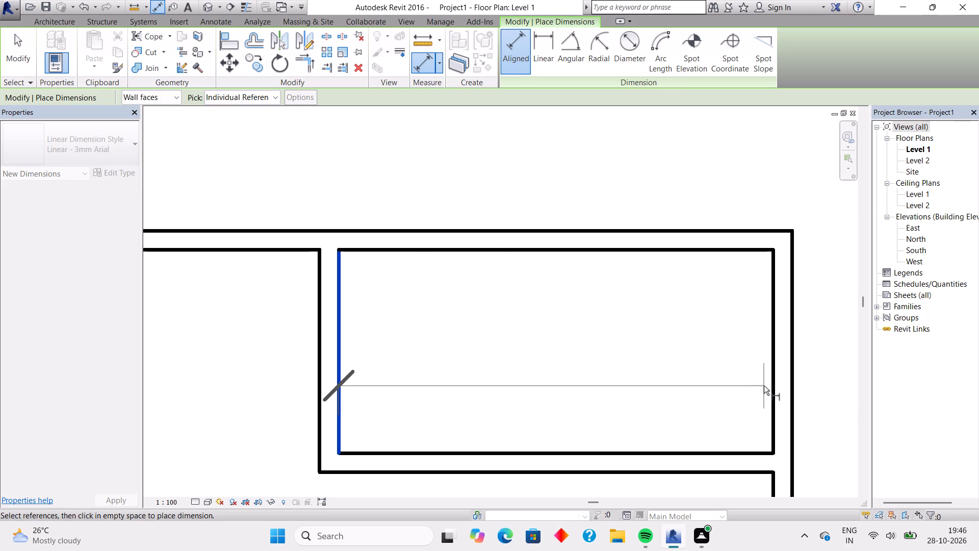
left_click(771, 393)
scroll(739, 354, "down", 3)
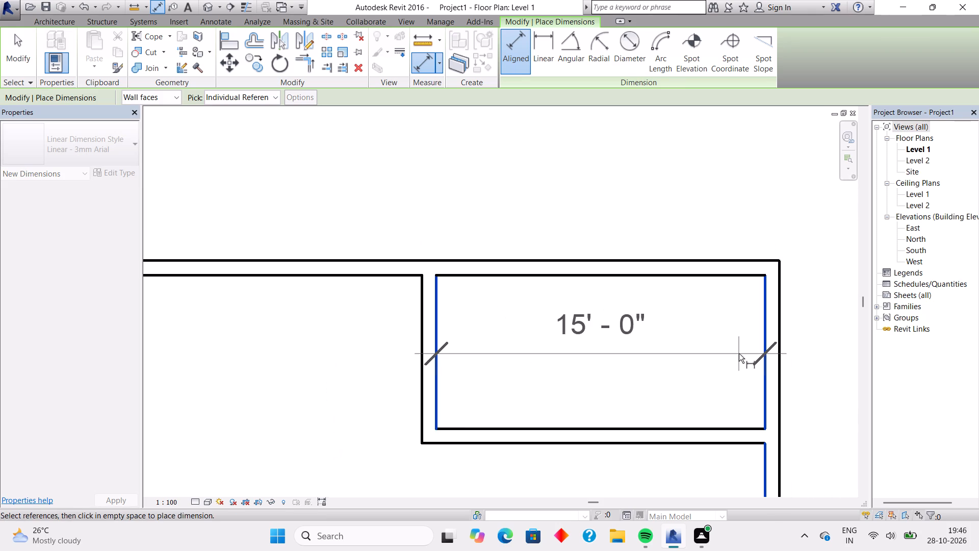
key("Escape")
key("Escape")
Nudge the upper-right room's bottom wall down 2" for a clear depth of 7' 2 1/2".
left_click(737, 405)
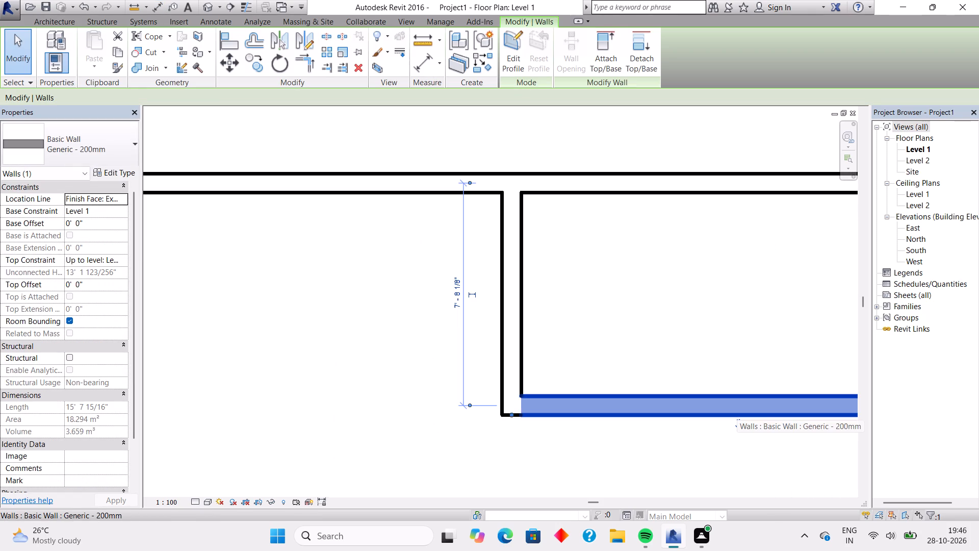
key("Down")
key("Down")
scroll(712, 352, "down", 2)
middle_click_drag(719, 333, 664, 353)
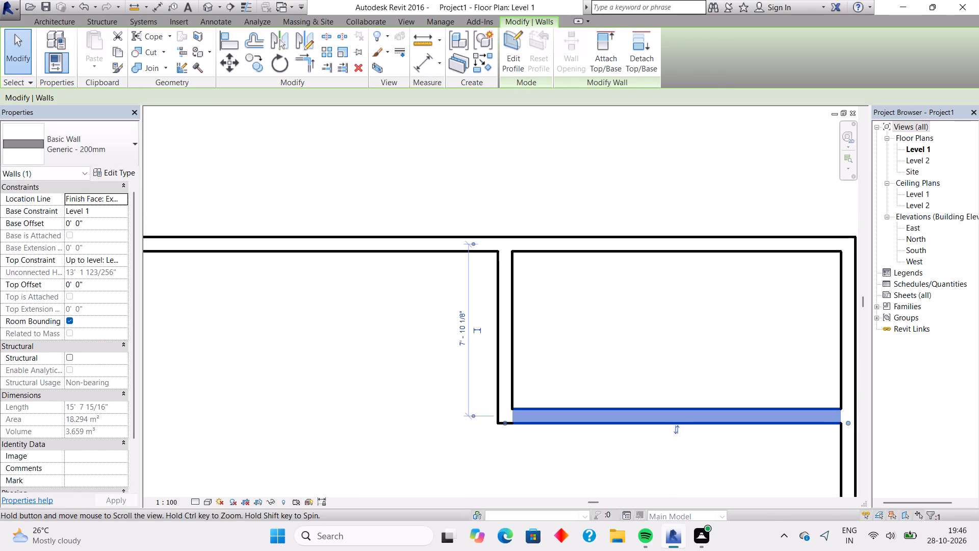
Measure the upper-right room's clear depth between the top exterior wall's inner face and its bottom wall.
left_click(419, 71)
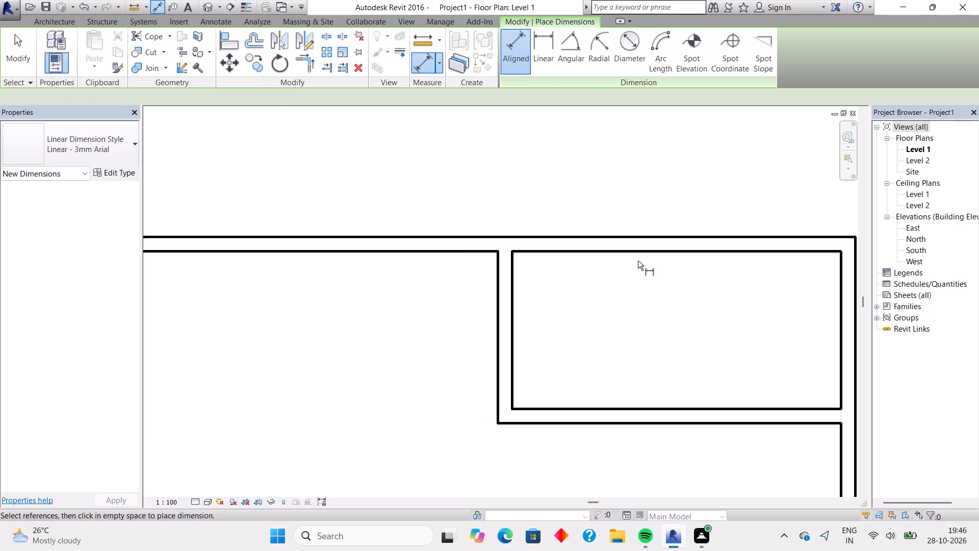
left_click(645, 257)
left_click(648, 254)
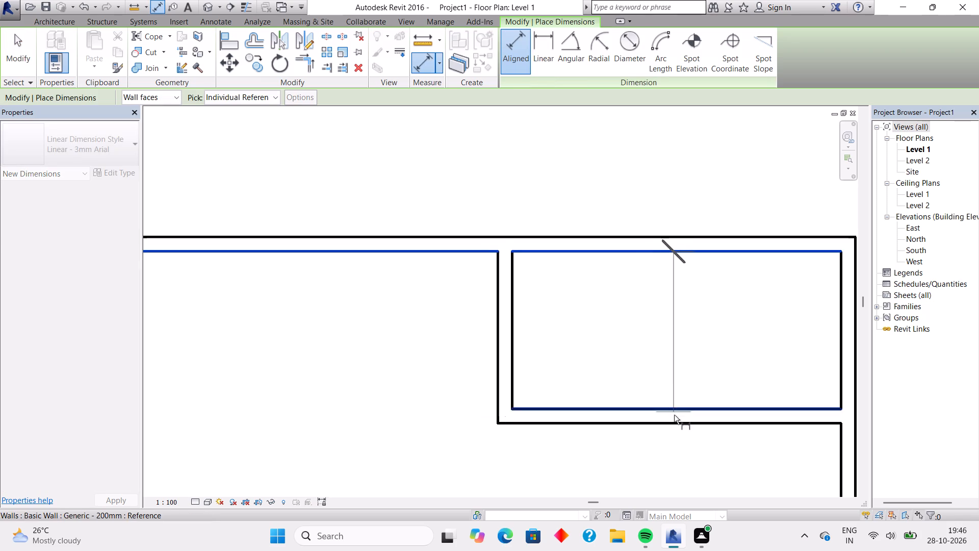
left_click(672, 409)
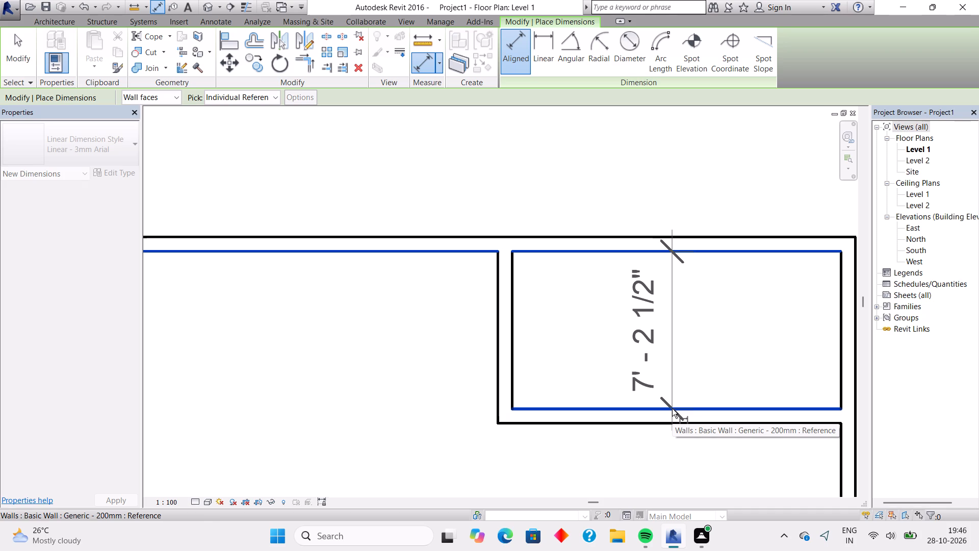
scroll(672, 409, "up", 2)
middle_click_drag(672, 409, 547, 405)
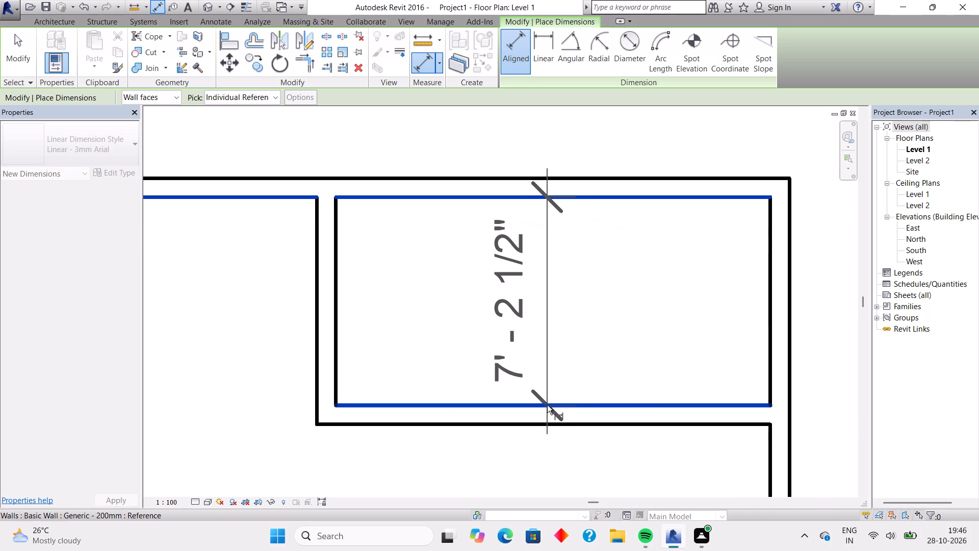
key("Escape")
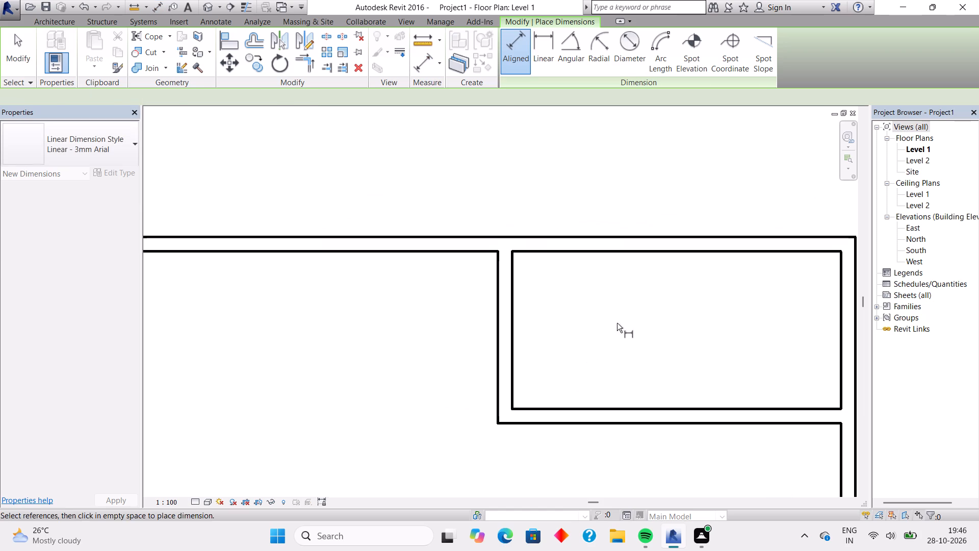
key("2")
key("Escape")
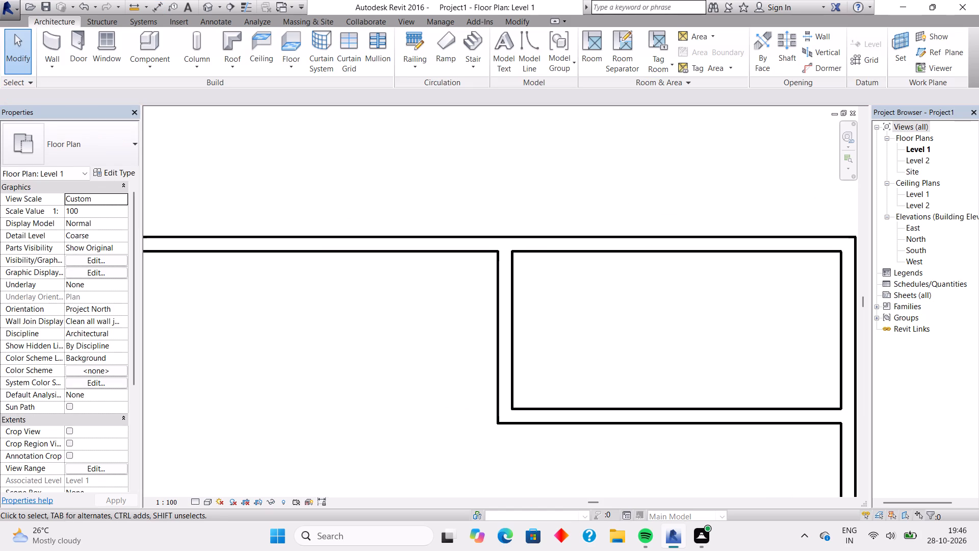
Nudge the upper-right room's bottom wall down 6" for a clear depth of 7' 8 1/2".
left_click(673, 413)
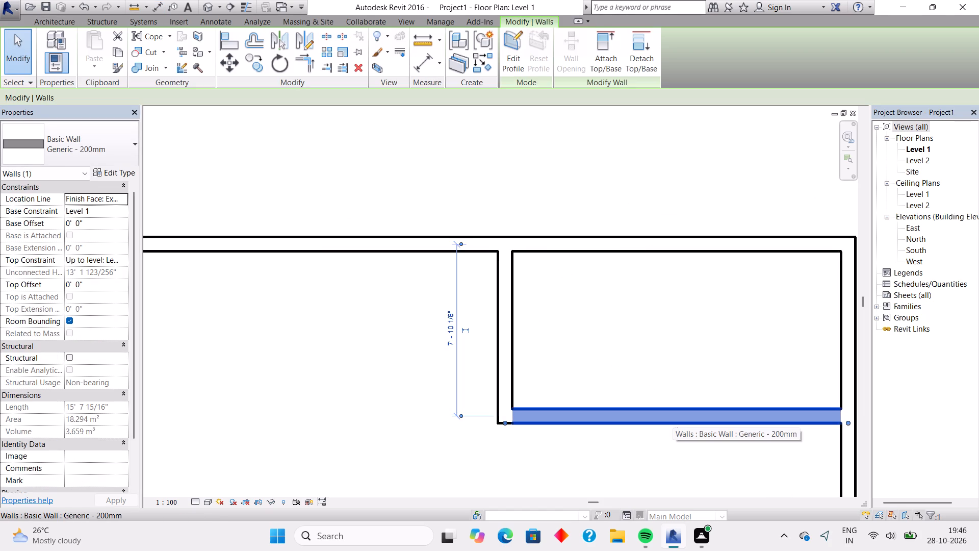
key("Down")
key("Down")
key("Down")
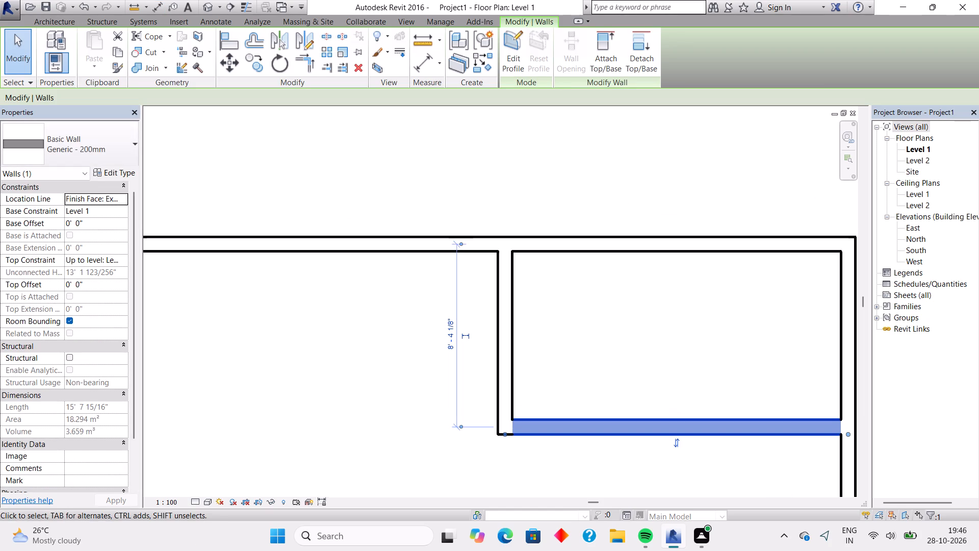
Measure the upper-right room's clear depth from the top exterior wall's inner face to its bottom wall.
left_click(431, 69)
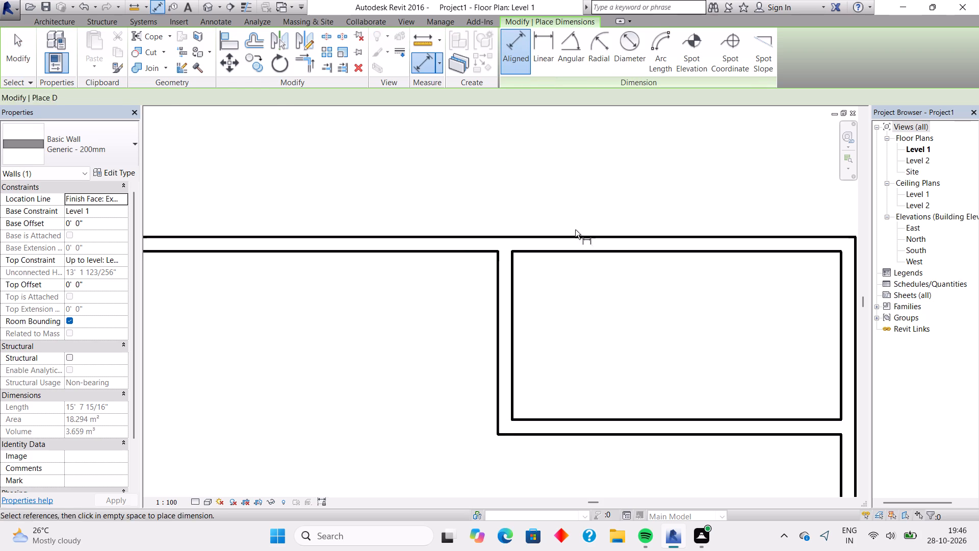
left_click(645, 254)
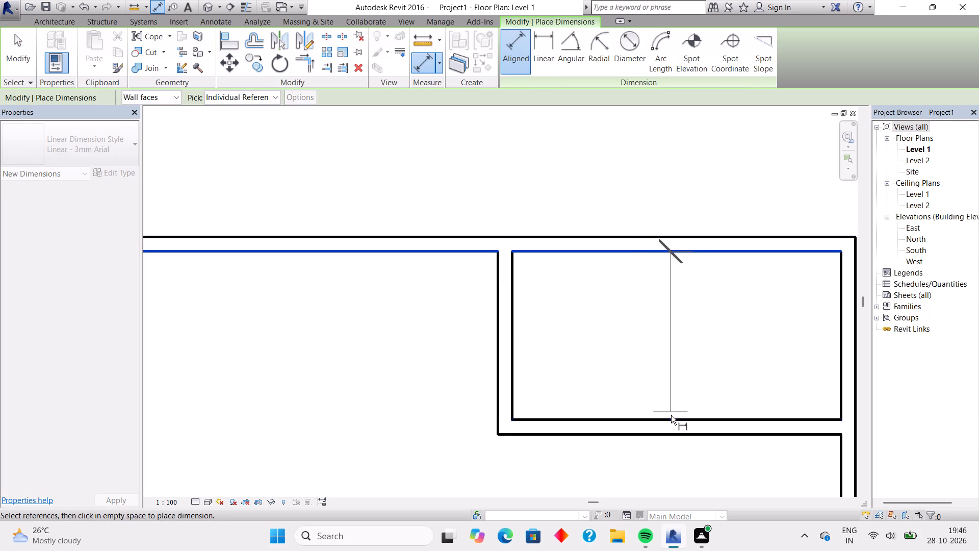
left_click(672, 419)
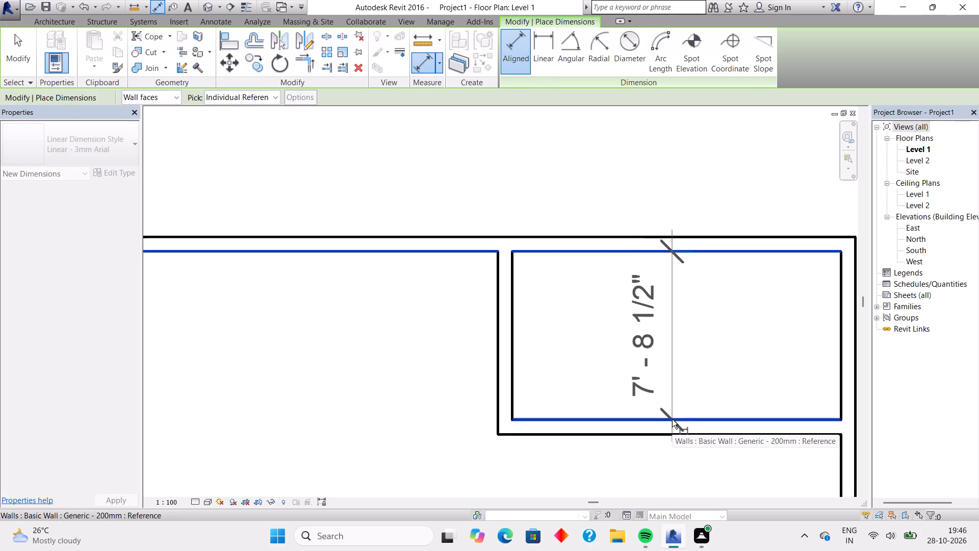
scroll(672, 419, "down", 2)
middle_click_drag(672, 419, 439, 423)
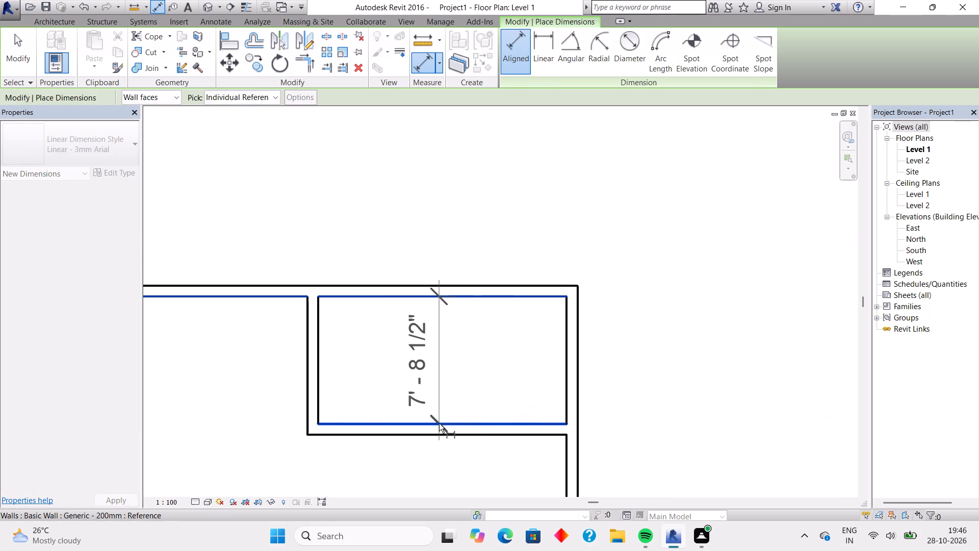
scroll(436, 412, "up", 1)
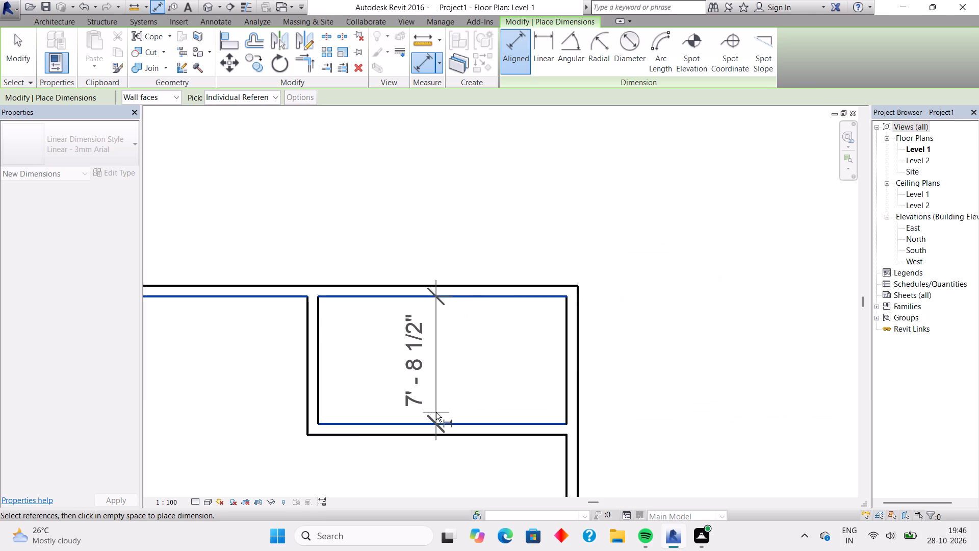
scroll(436, 412, "up", 2)
scroll(436, 412, "down", 3)
middle_click_drag(436, 412, 653, 319)
scroll(653, 319, "down", 3)
key("Escape")
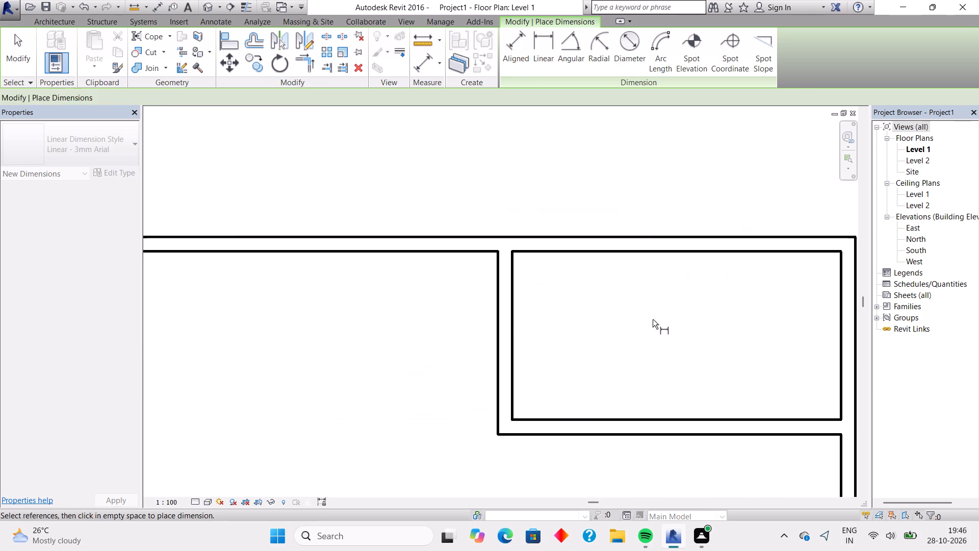
Draw two Generic - 200mm walls enclosing a small room in the upper-right room's upper-left corner, about 7' 0" by 3' 10" clear.
scroll(653, 319, "down", 2)
middle_click_drag(456, 403, 620, 305)
scroll(620, 305, "down", 2)
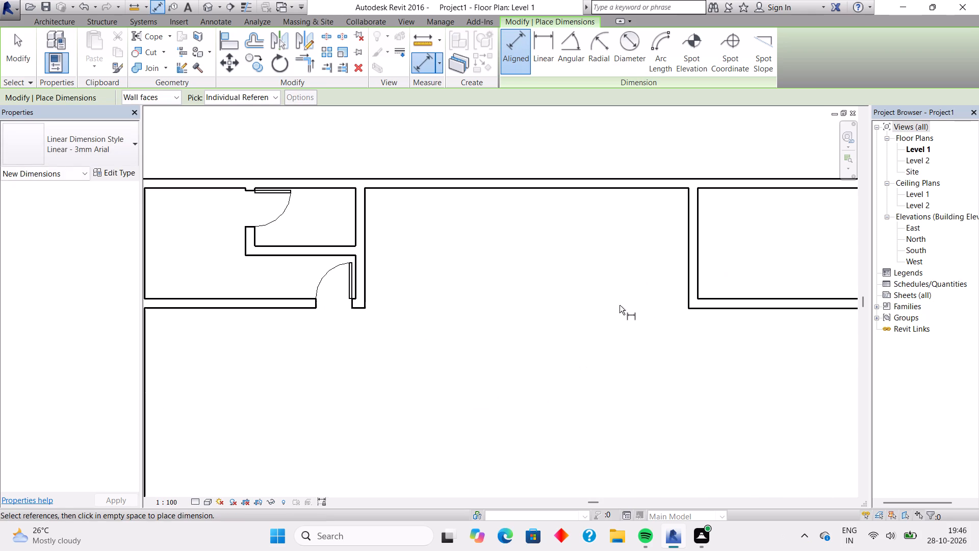
scroll(537, 315, "down", 3)
middle_click_drag(610, 306, 575, 325)
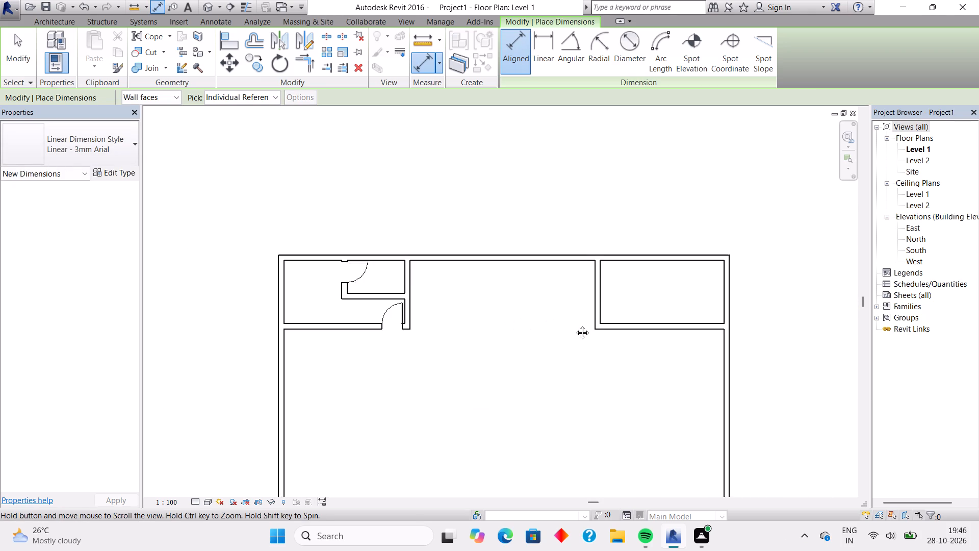
middle_click_drag(575, 325, 648, 402)
scroll(648, 402, "up", 2)
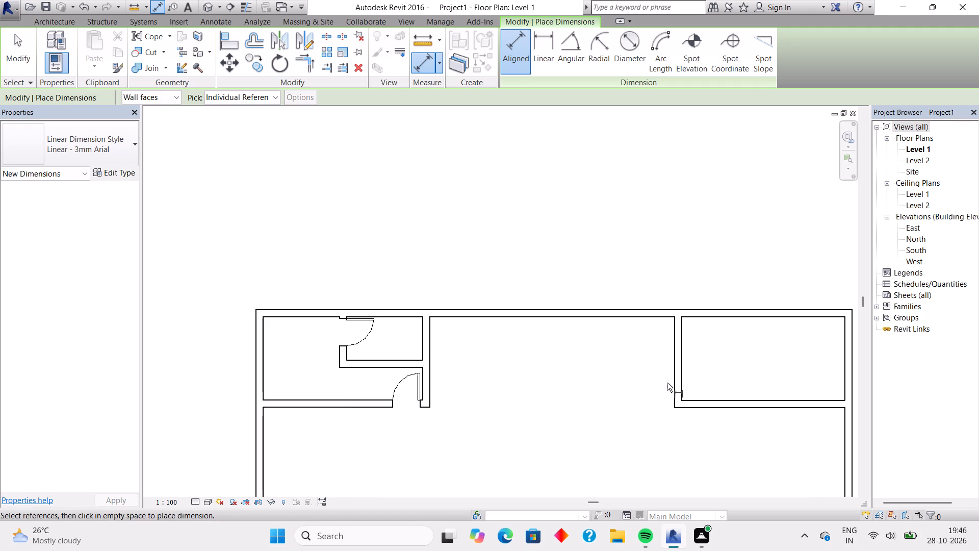
scroll(667, 382, "up", 2)
middle_click_drag(678, 378, 513, 420)
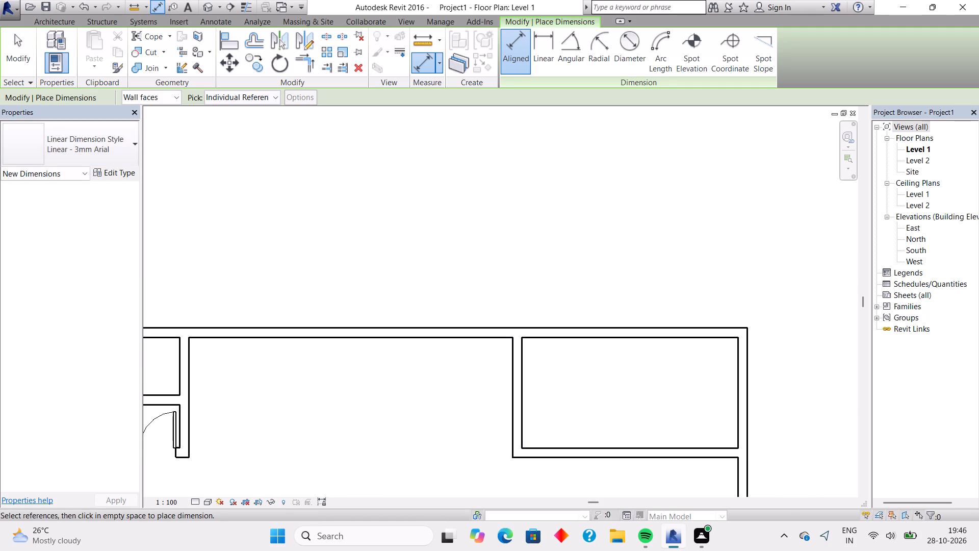
left_click(59, 21)
left_click(64, 36)
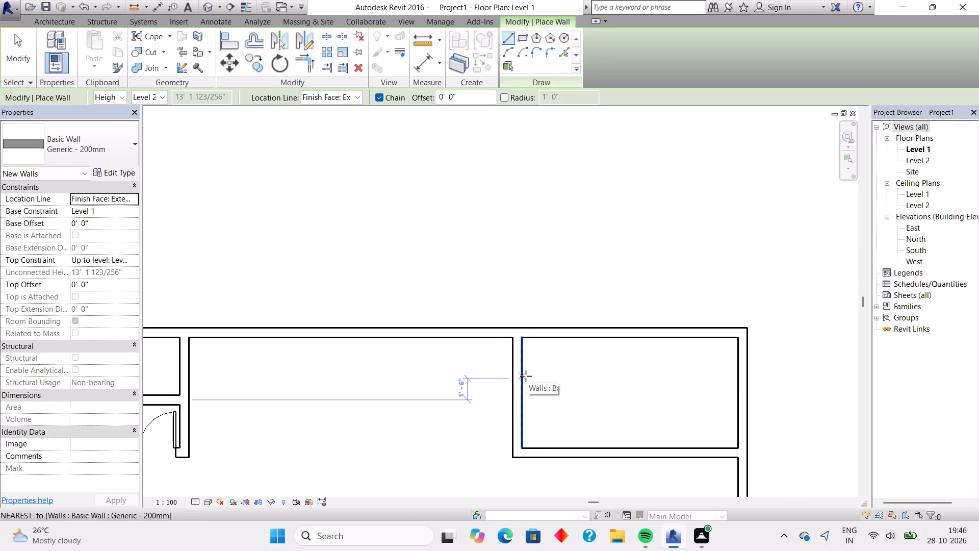
scroll(526, 376, "up", 5)
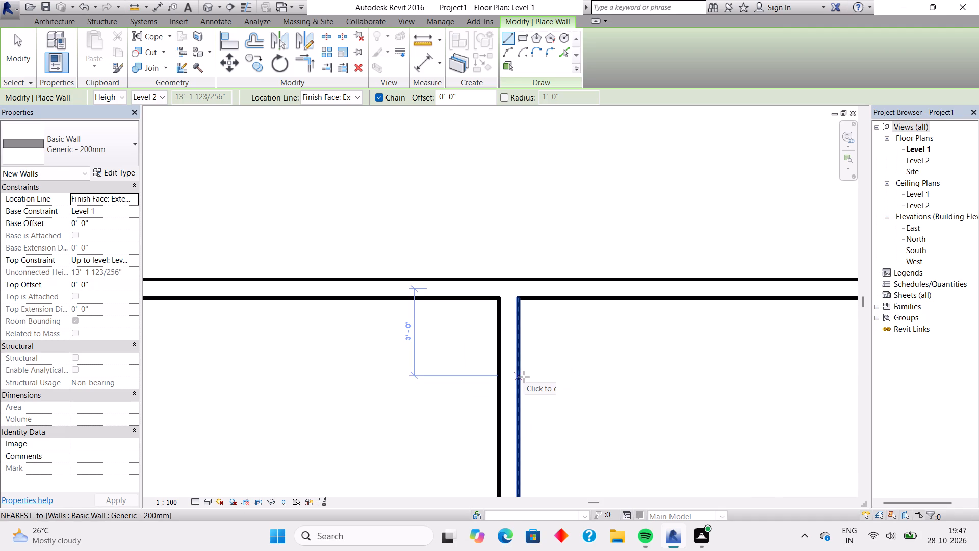
left_click(517, 405)
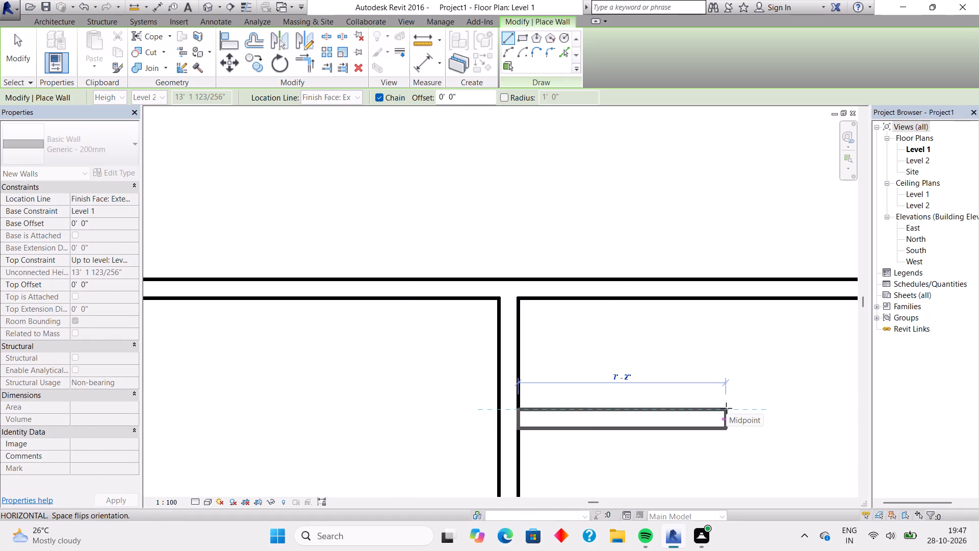
left_click(720, 410)
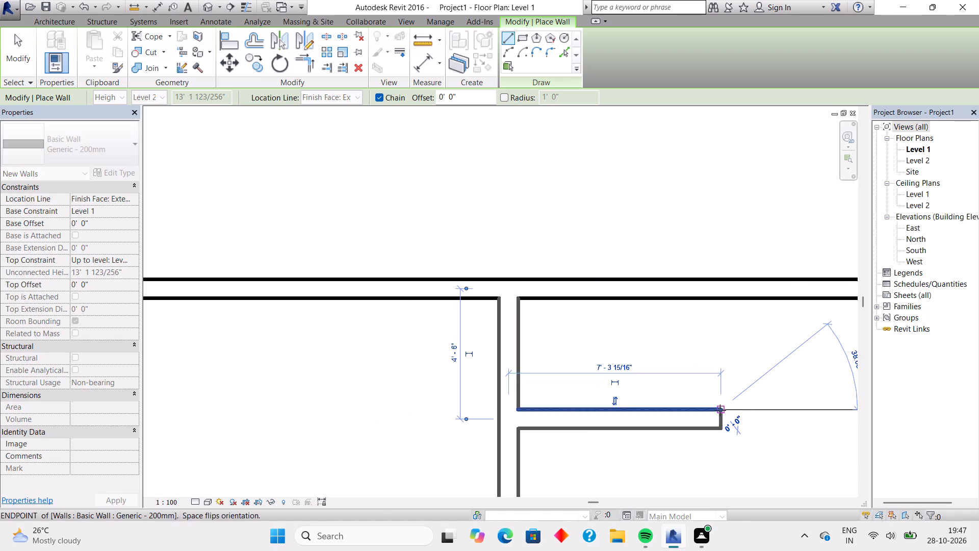
left_click(717, 299)
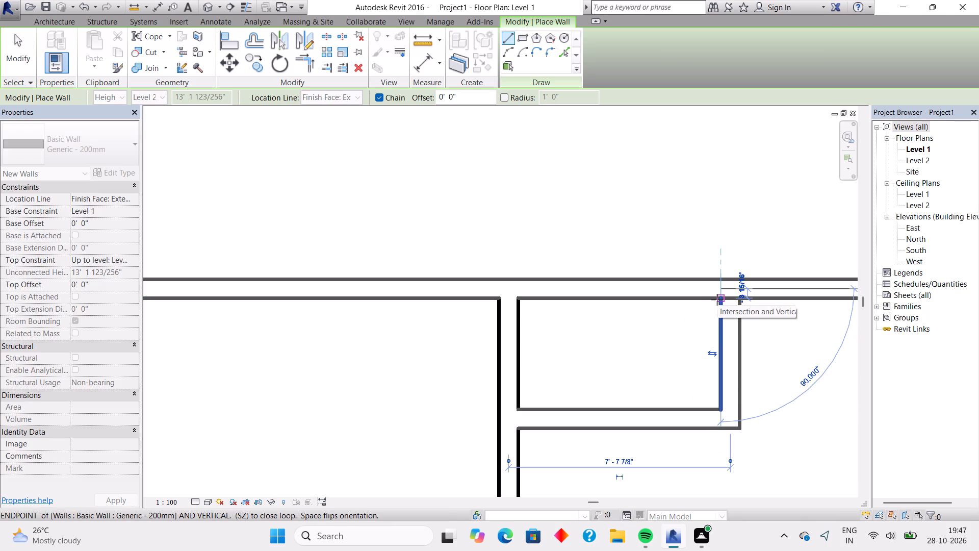
key("Escape")
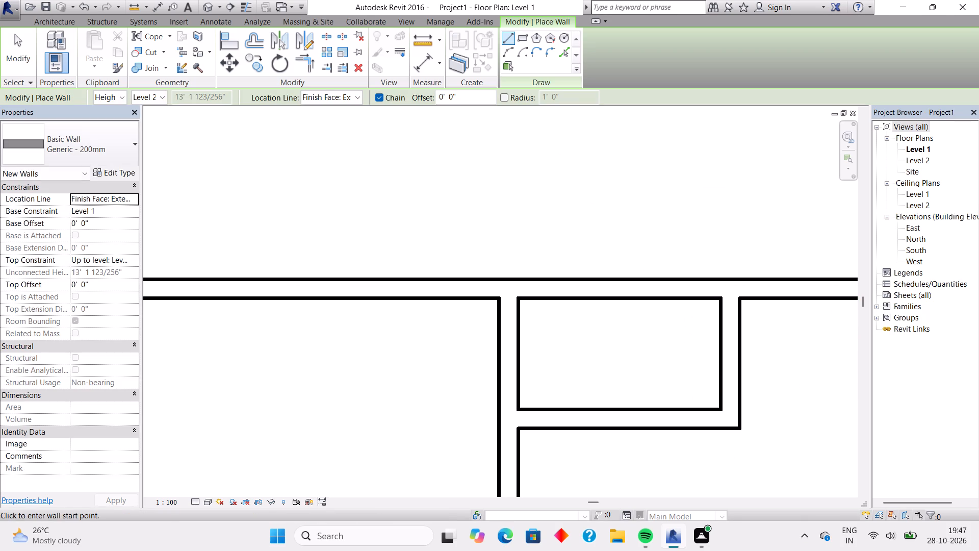
Measure the new small room's clear width and clear depth between its inner wall faces.
left_click(419, 71)
left_click(522, 329)
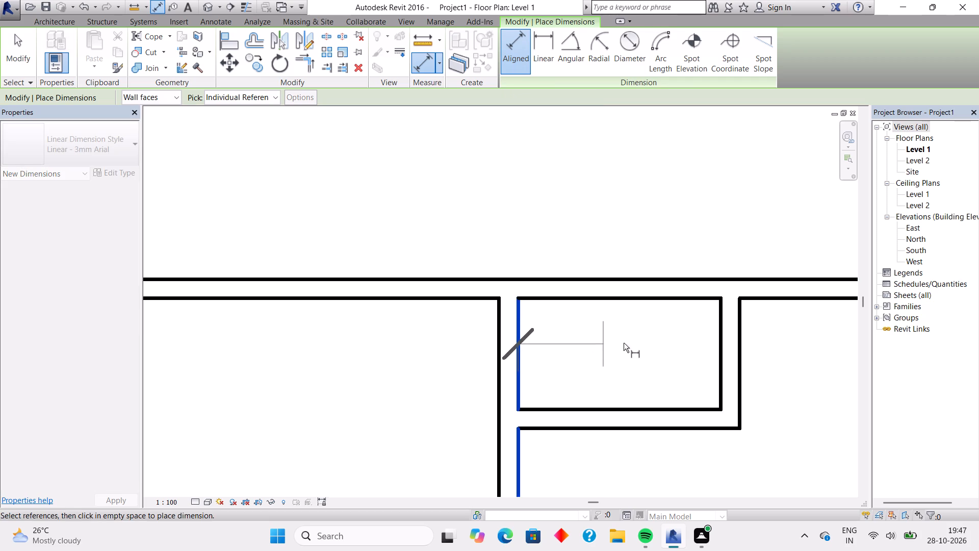
left_click(721, 359)
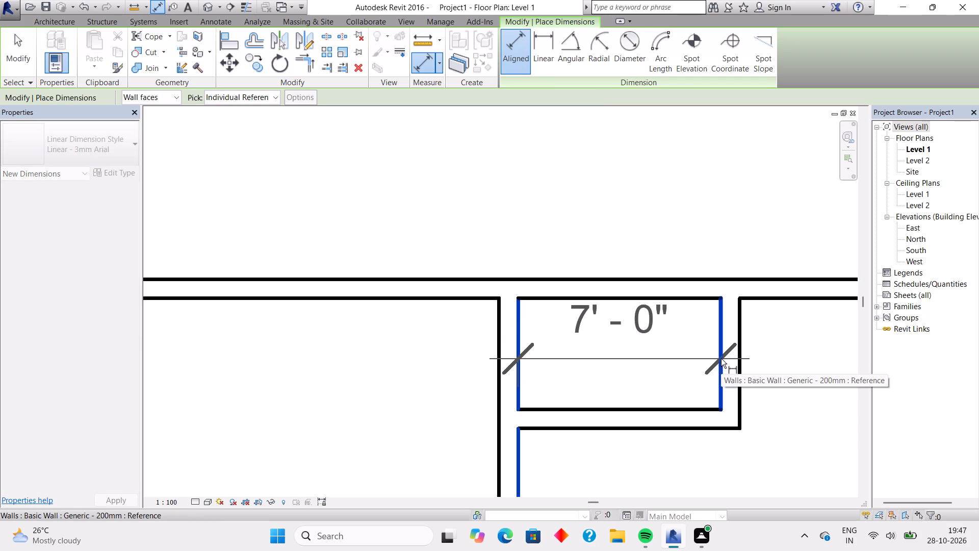
key("Escape")
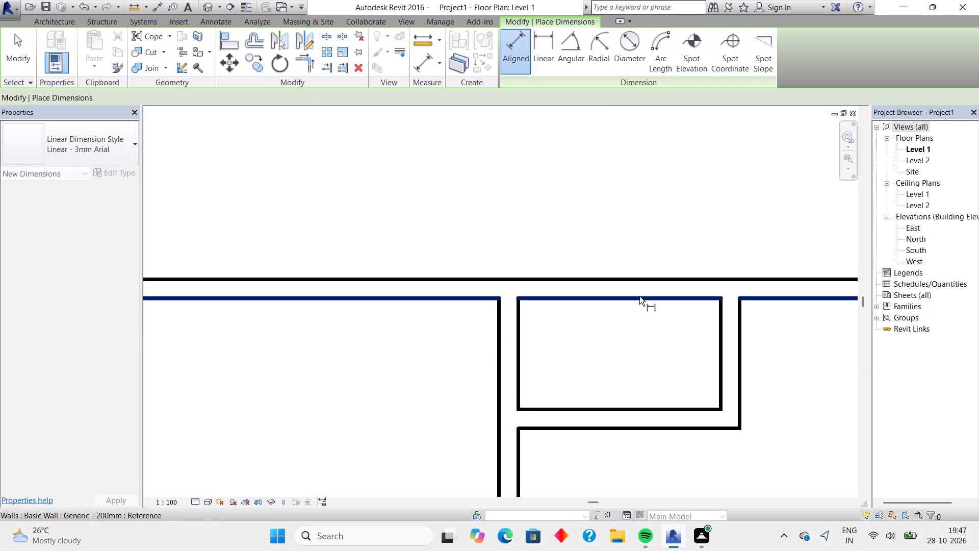
left_click(639, 296)
left_click(634, 410)
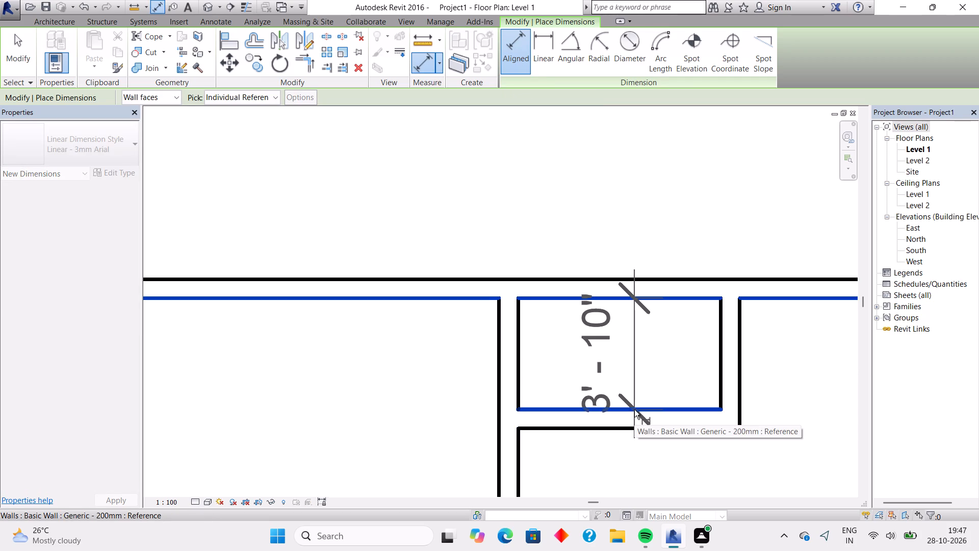
key("Escape")
key("Escape")
Nudge the small room's bottom wall down 3" for a clear depth of 4' 1".
left_click(634, 410)
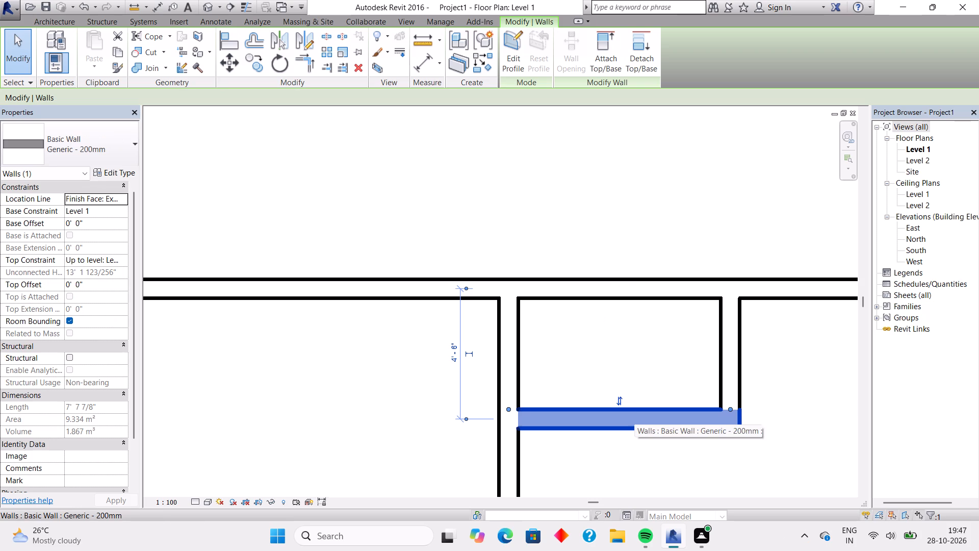
key("Down")
key("Down")
key("Down")
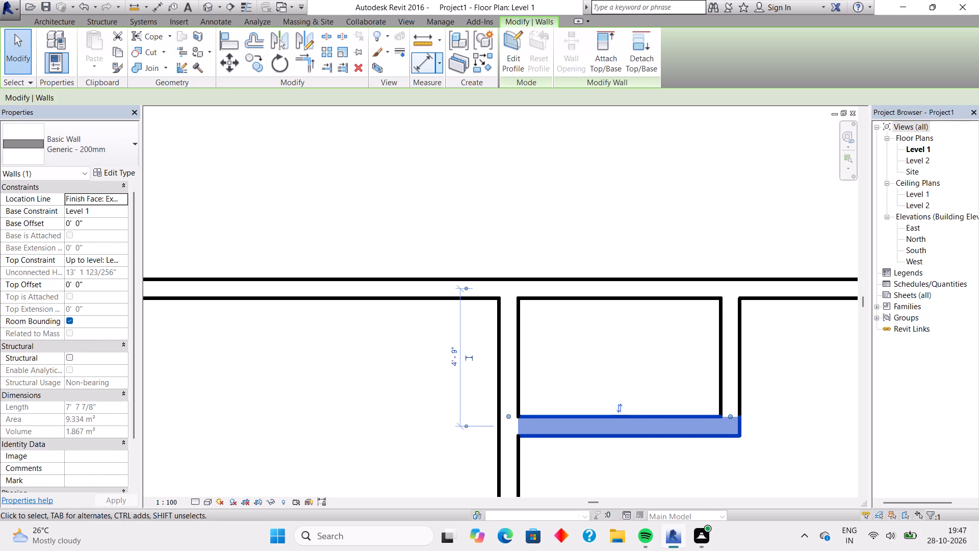
Measure the small room's clear depth between the top exterior wall's inner face and its bottom wall.
left_click(424, 65)
left_click(637, 299)
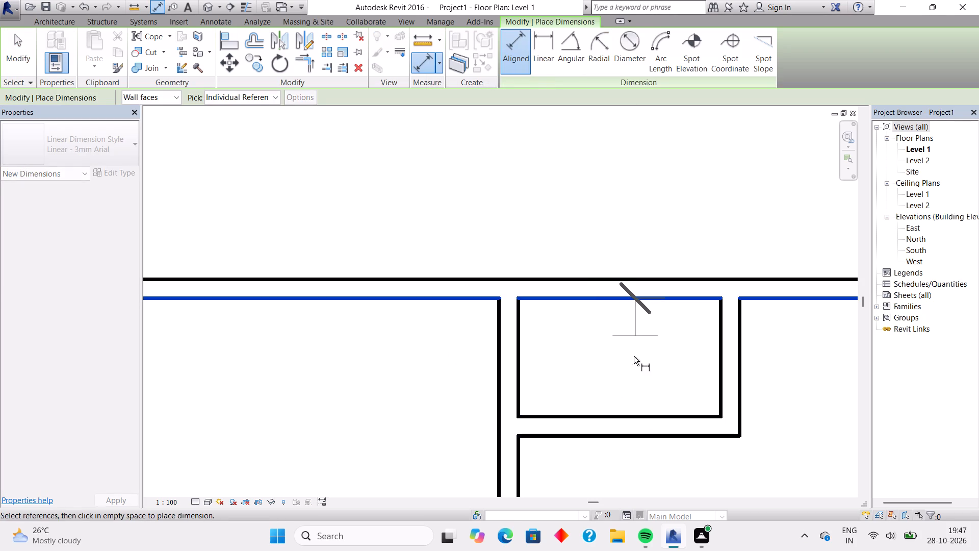
left_click(625, 414)
scroll(625, 414, "up", 4)
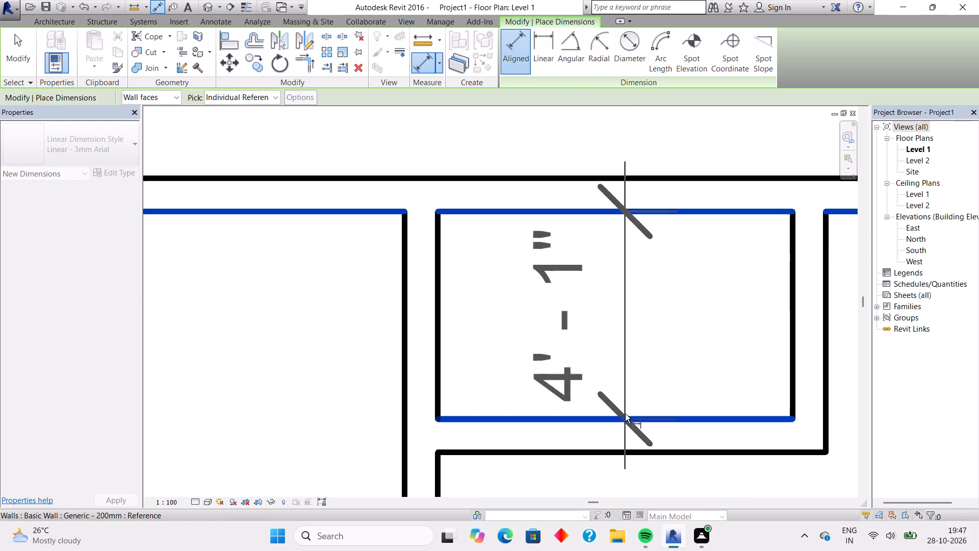
scroll(625, 414, "up", 1)
key("Escape")
scroll(625, 414, "up", 4)
key("Escape")
Nudge the small room's bottom wall up one finer increment, to 4' 8 1/4" between wall centrelines.
left_click(625, 414)
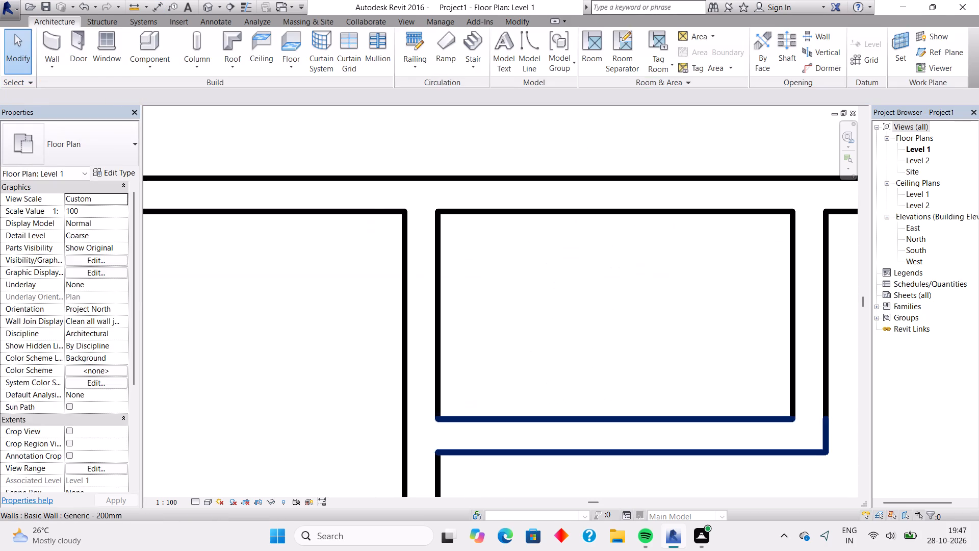
key("Up")
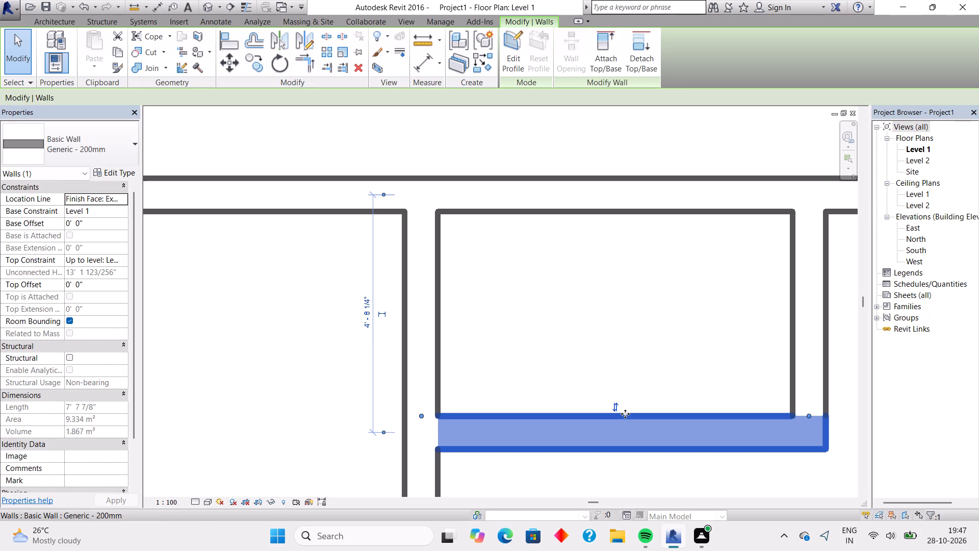
Check the small room's clear depth from the top exterior wall's inner face to its bottom wall.
left_click(416, 71)
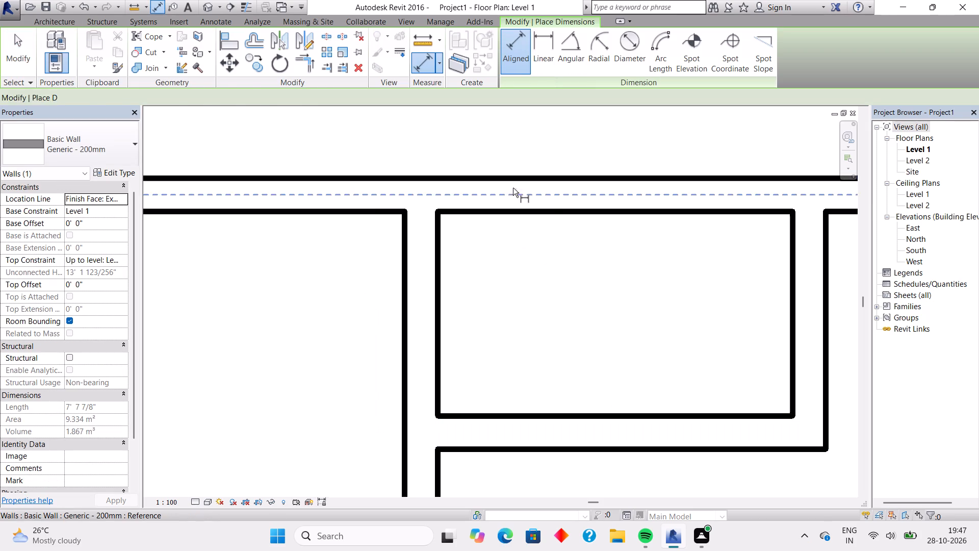
left_click(547, 211)
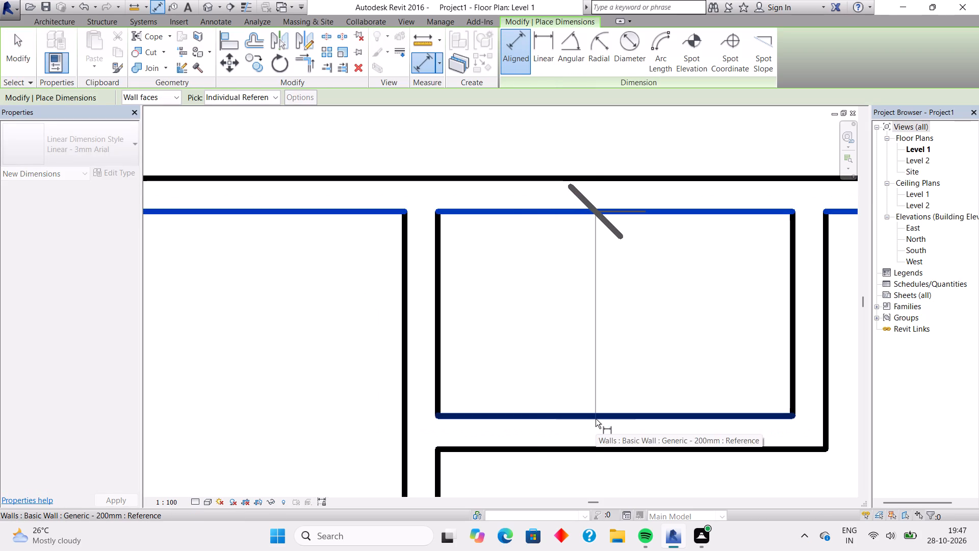
left_click(596, 419)
key("Escape")
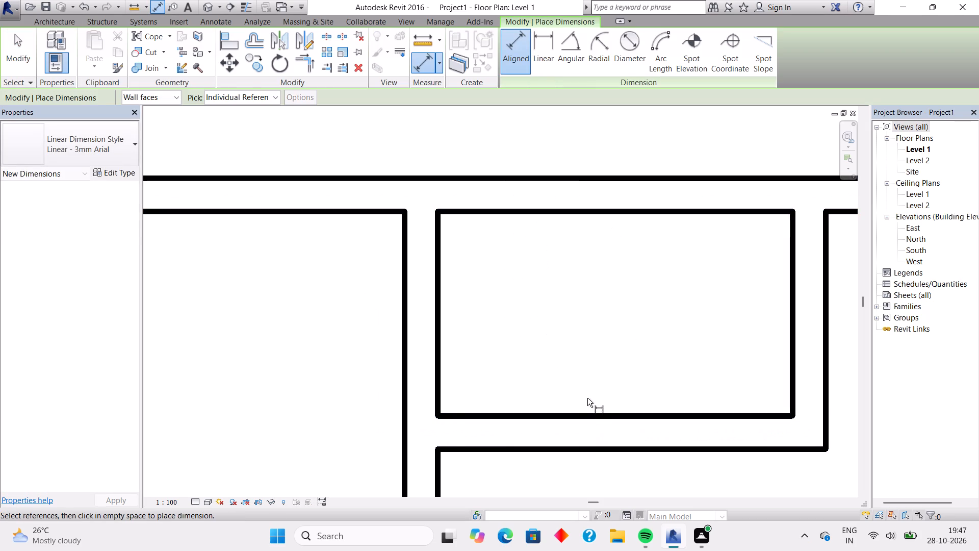
Place an M_Single-Flush 0762 x 2032mm door in the small room's right wall, close to the top exterior wall and swinging into the small room.
scroll(587, 398, "down", 9)
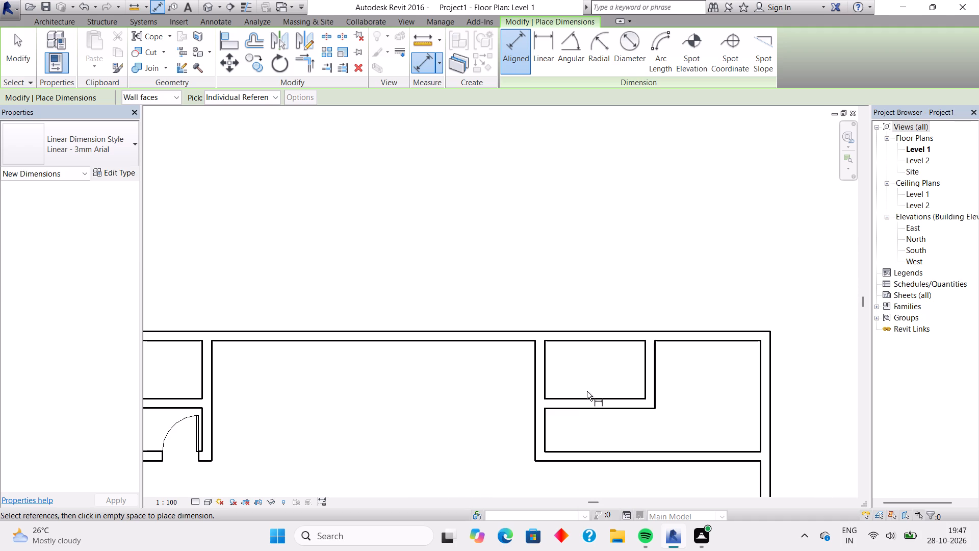
left_click(51, 22)
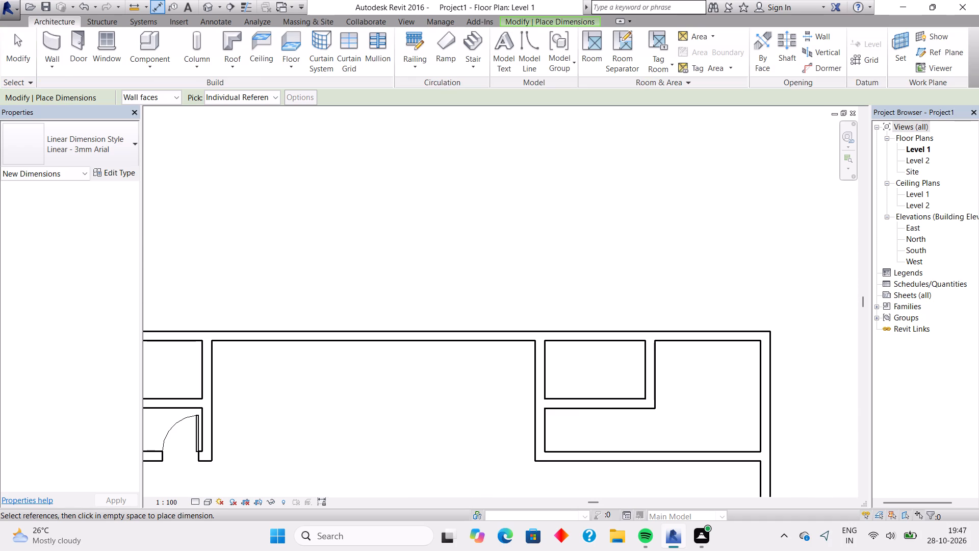
left_click(73, 43)
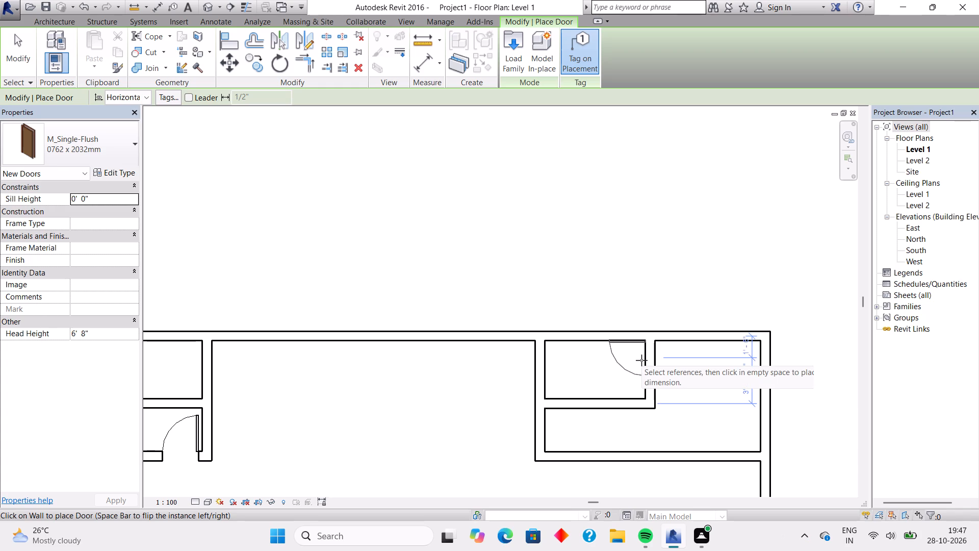
left_click(641, 360)
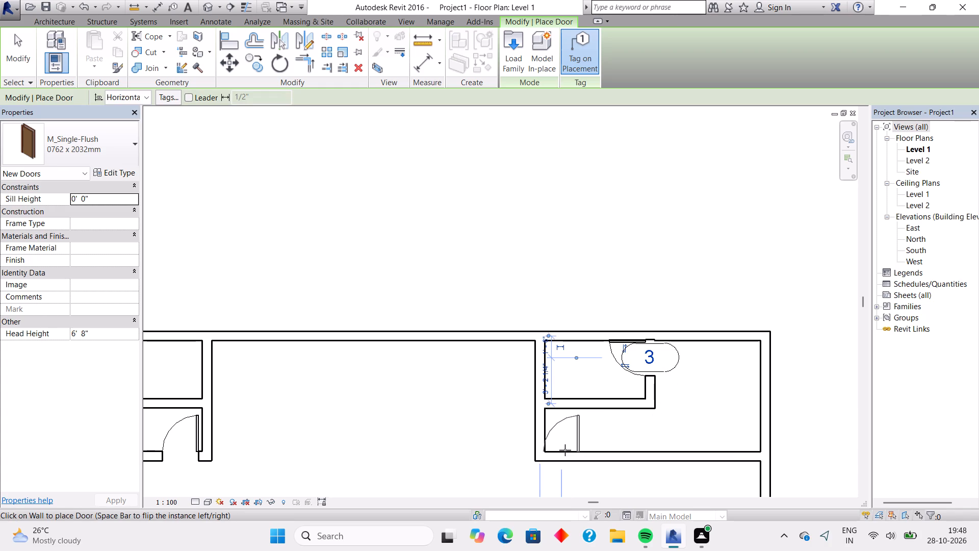
Place an M_Single-Flush 0762 x 2032mm door in the upper-right room's bottom wall, beside its left wall and swinging into the room.
key("space")
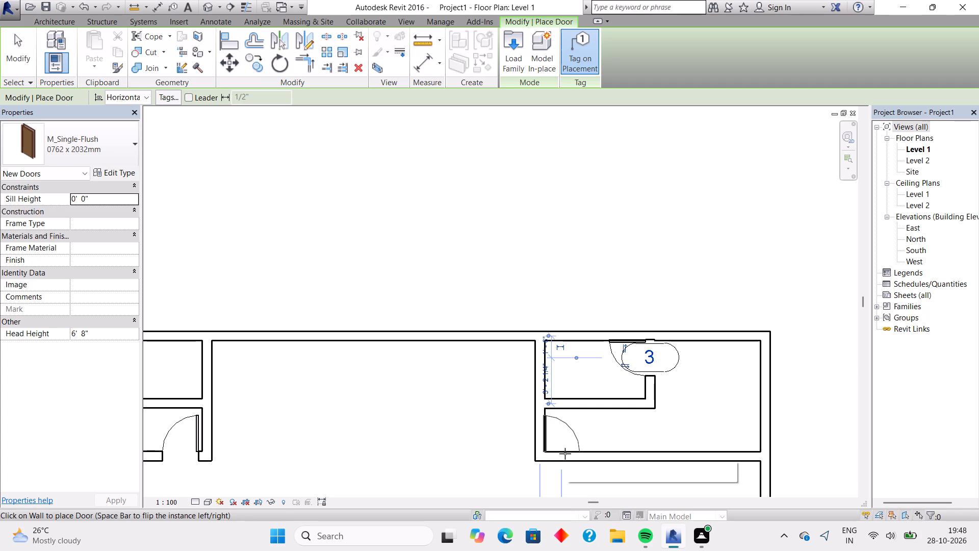
scroll(565, 454, "up", 6)
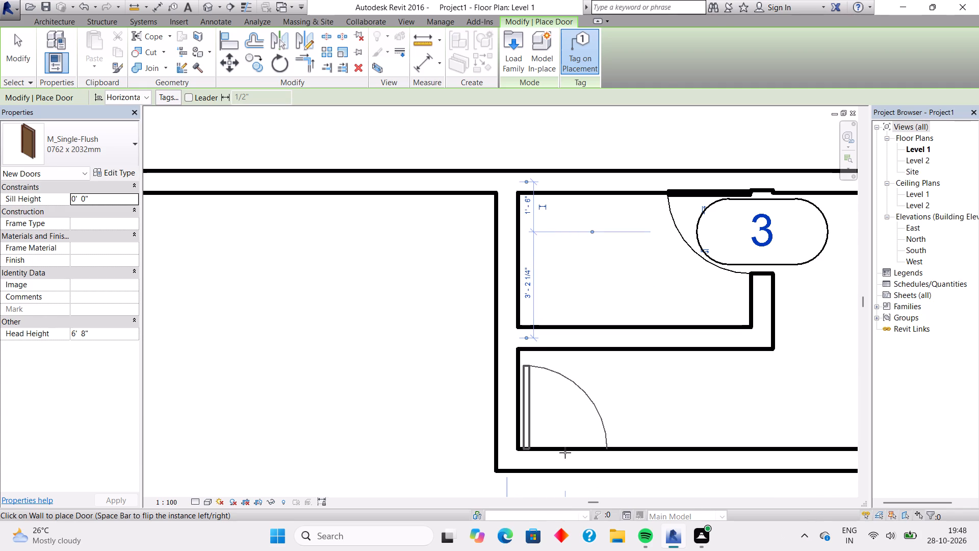
left_click(565, 453)
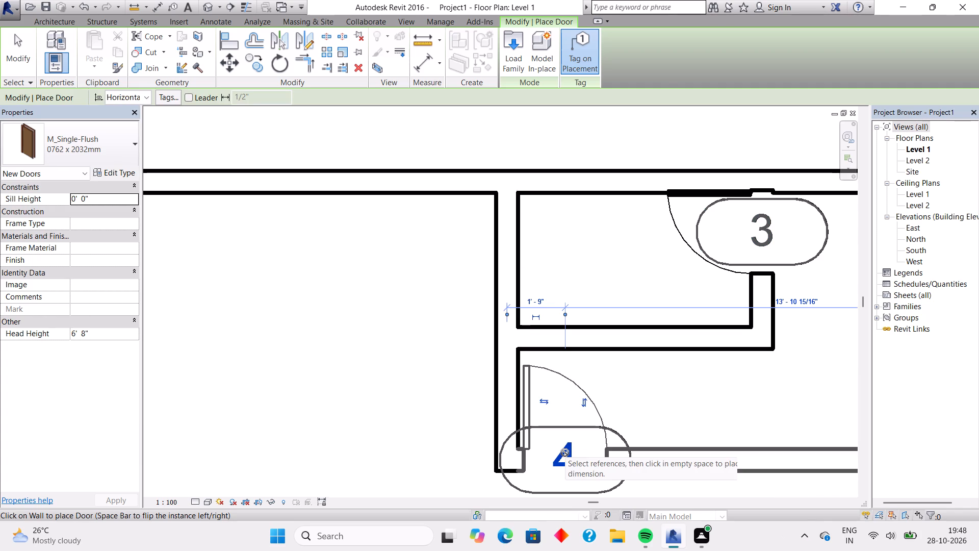
key("Escape")
scroll(584, 439, "down", 3)
middle_click_drag(637, 405, 572, 407)
key("Escape")
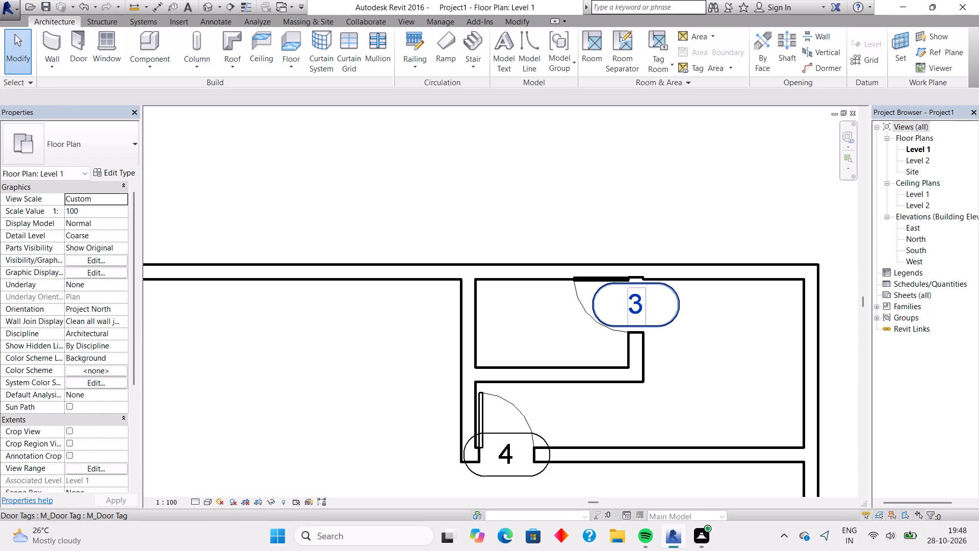
Delete door tags 3 and 4 from the plan.
left_click(678, 321)
key("Delete")
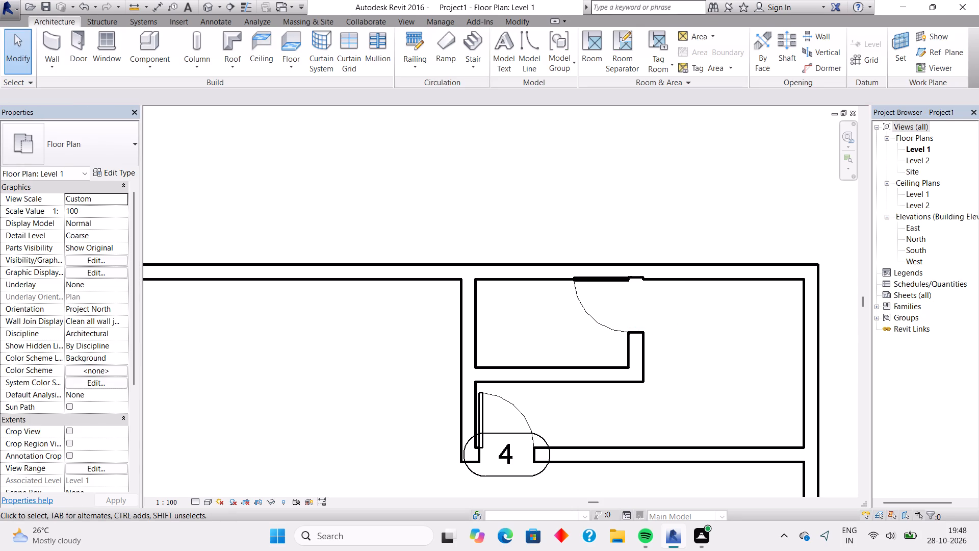
left_click(533, 471)
key("Delete")
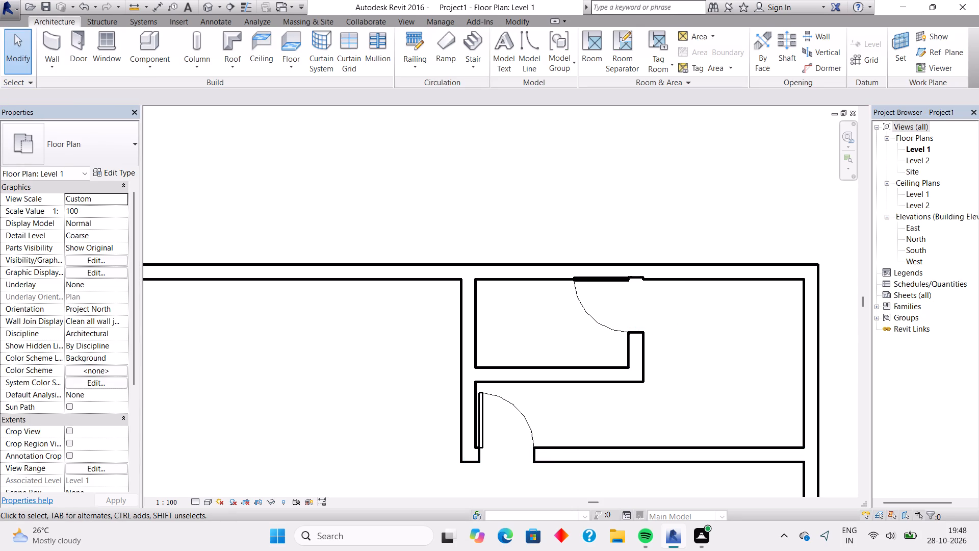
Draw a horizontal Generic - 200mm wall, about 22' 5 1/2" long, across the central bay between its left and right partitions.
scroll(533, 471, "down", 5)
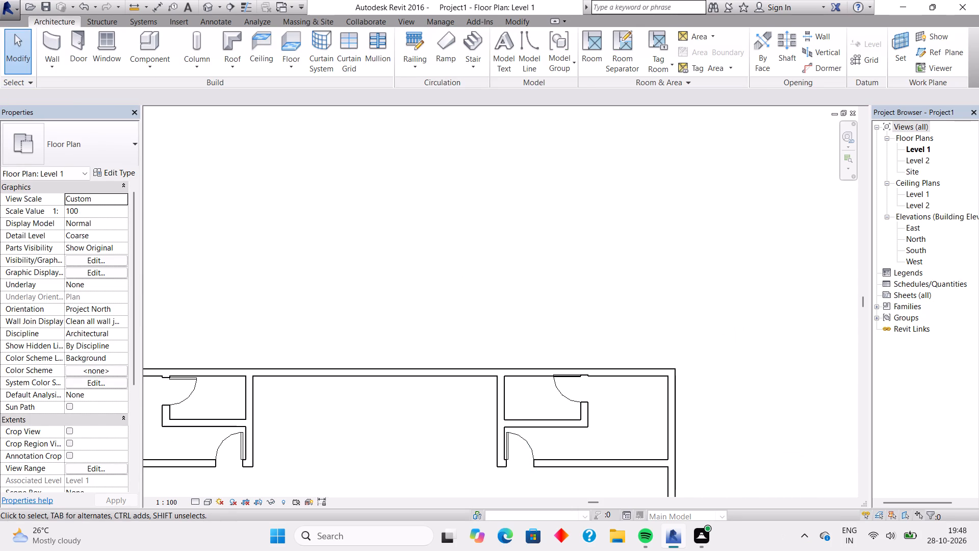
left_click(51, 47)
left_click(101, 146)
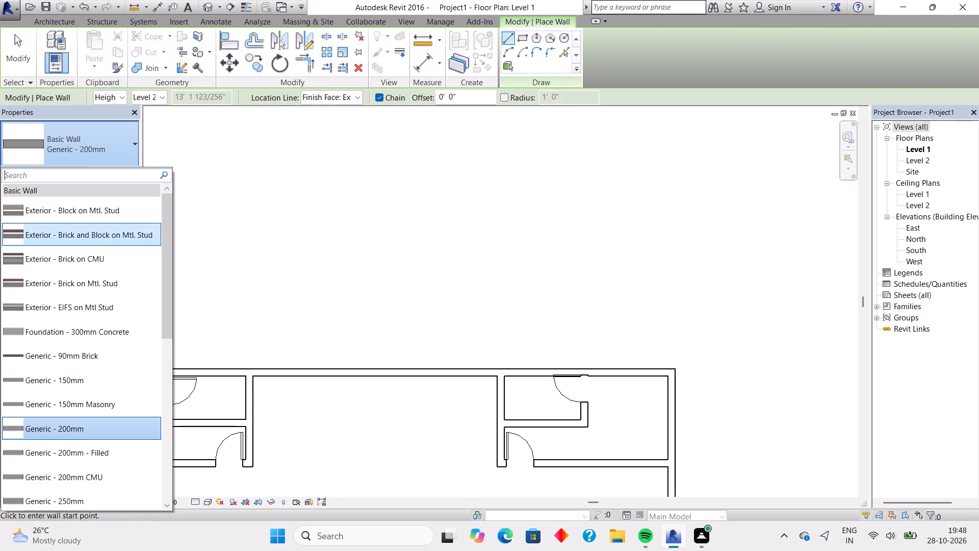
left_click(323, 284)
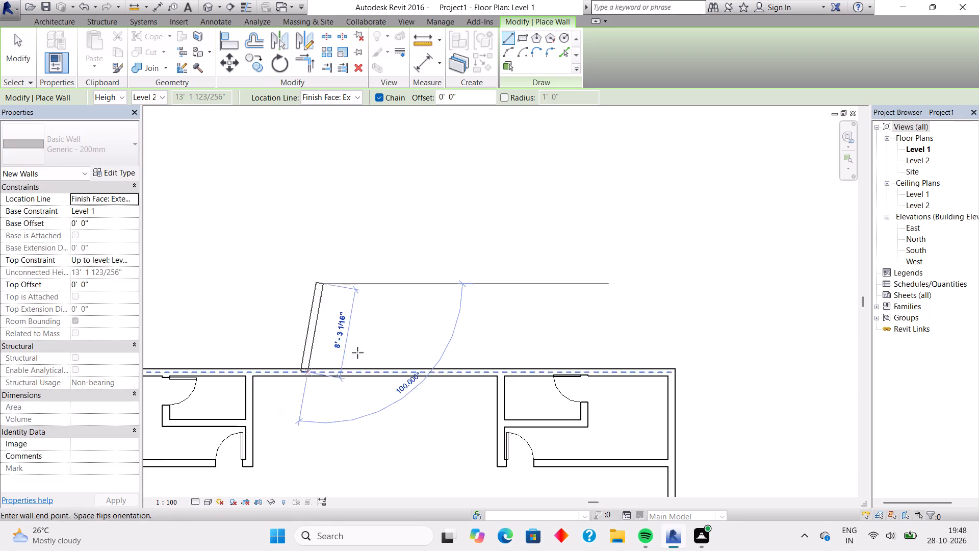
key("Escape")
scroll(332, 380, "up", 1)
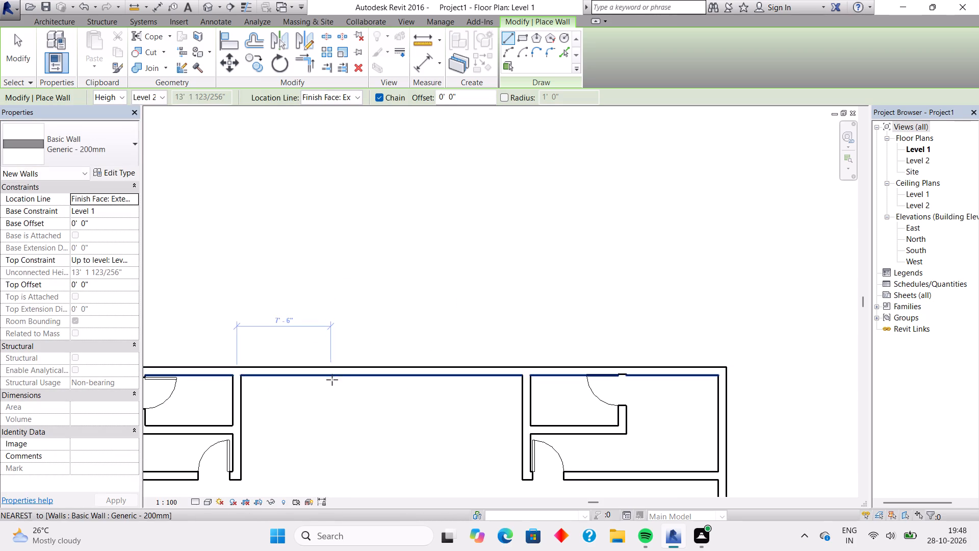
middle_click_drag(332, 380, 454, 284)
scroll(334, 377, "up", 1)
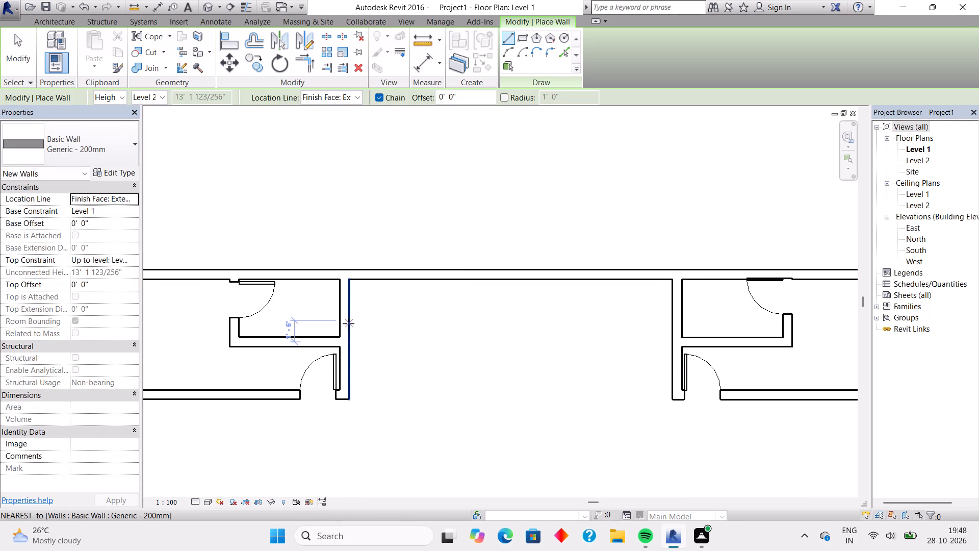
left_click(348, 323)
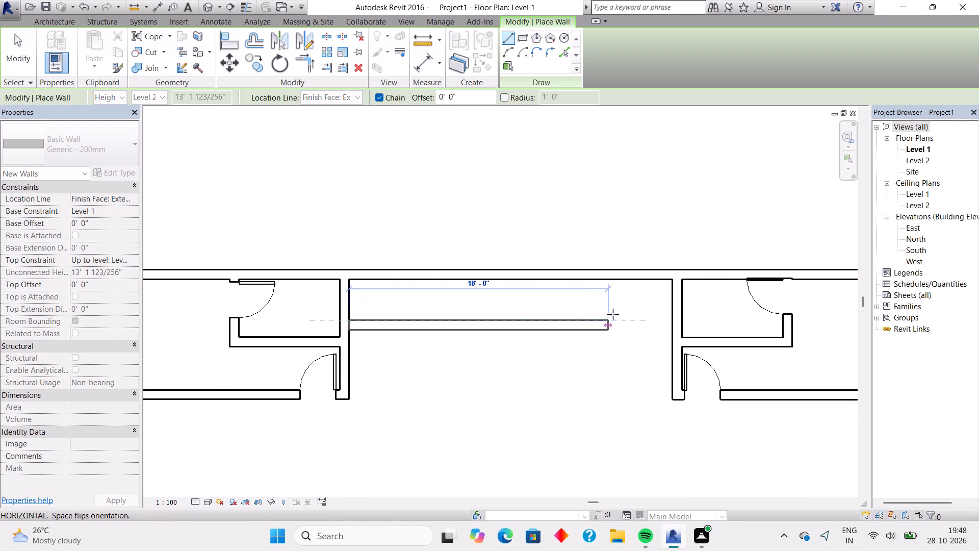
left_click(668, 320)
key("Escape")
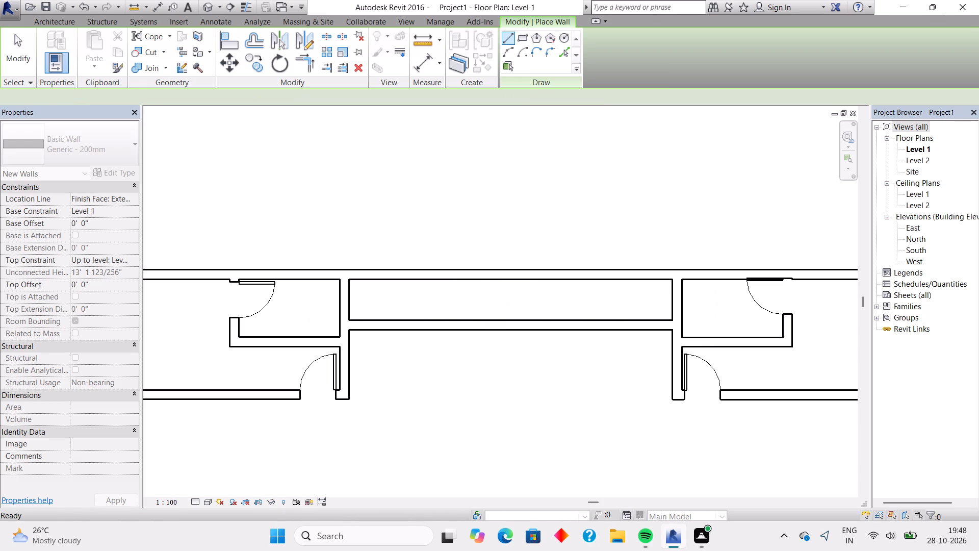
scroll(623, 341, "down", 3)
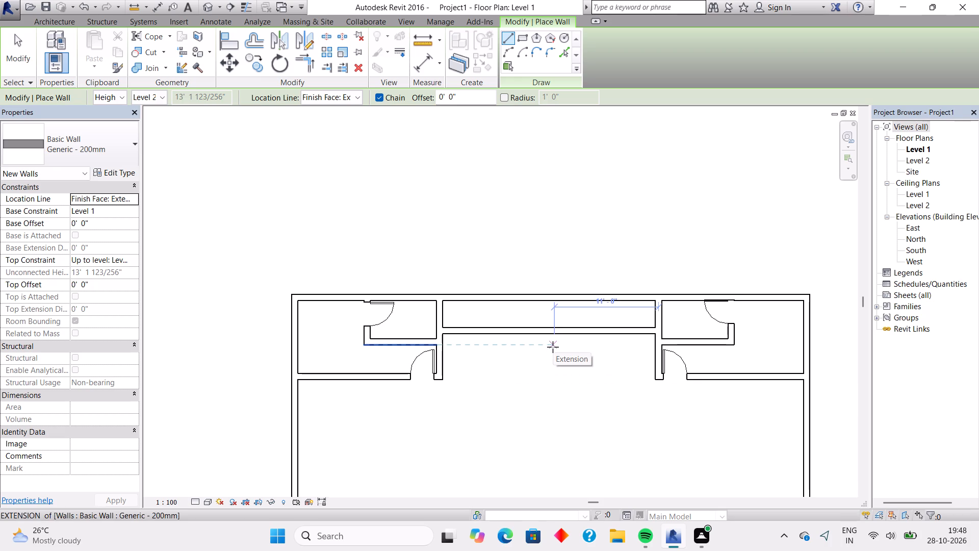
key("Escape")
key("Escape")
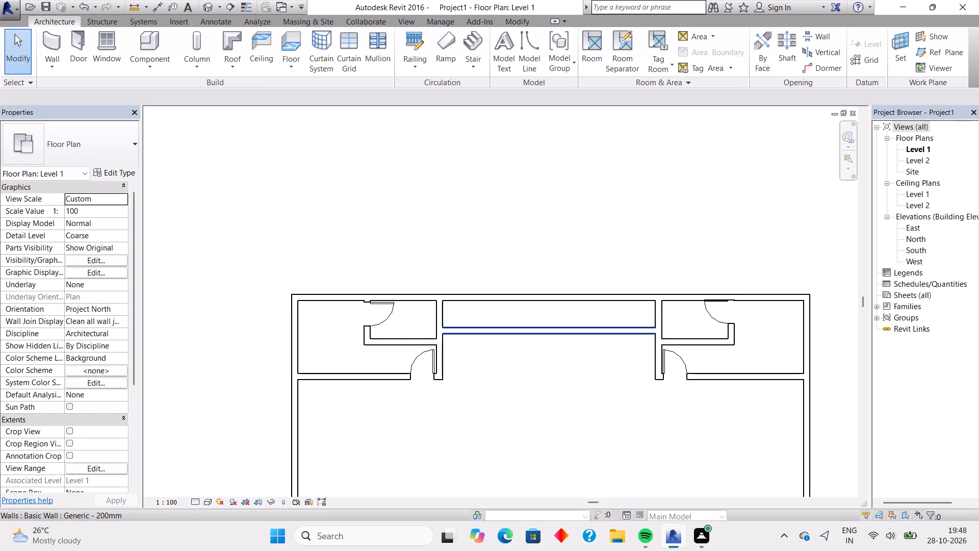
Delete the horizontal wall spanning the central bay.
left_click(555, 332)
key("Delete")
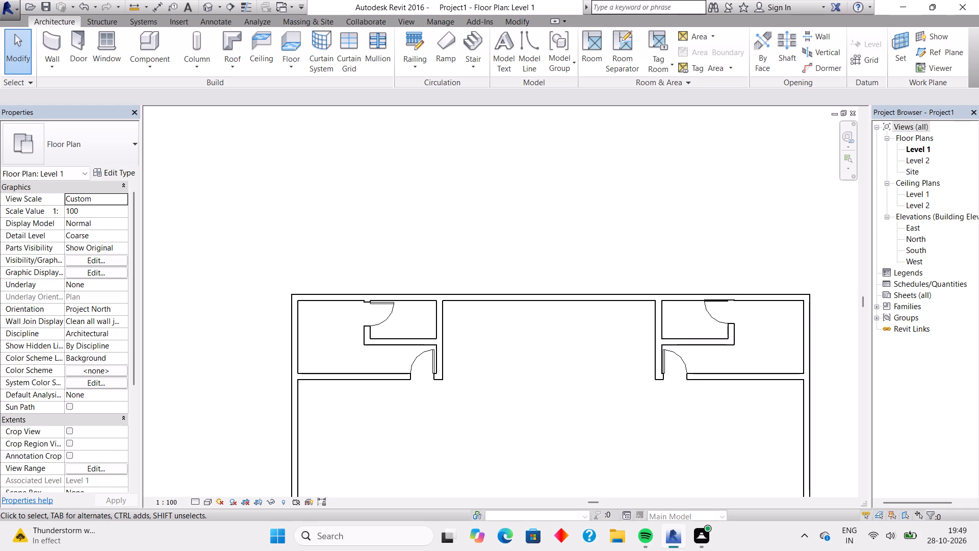
Draw chained Generic - 200mm walls from the central bay's left partition's lower end: about 10' 6" right, 6' 5" up, and back to that partition.
scroll(548, 378, "up", 2)
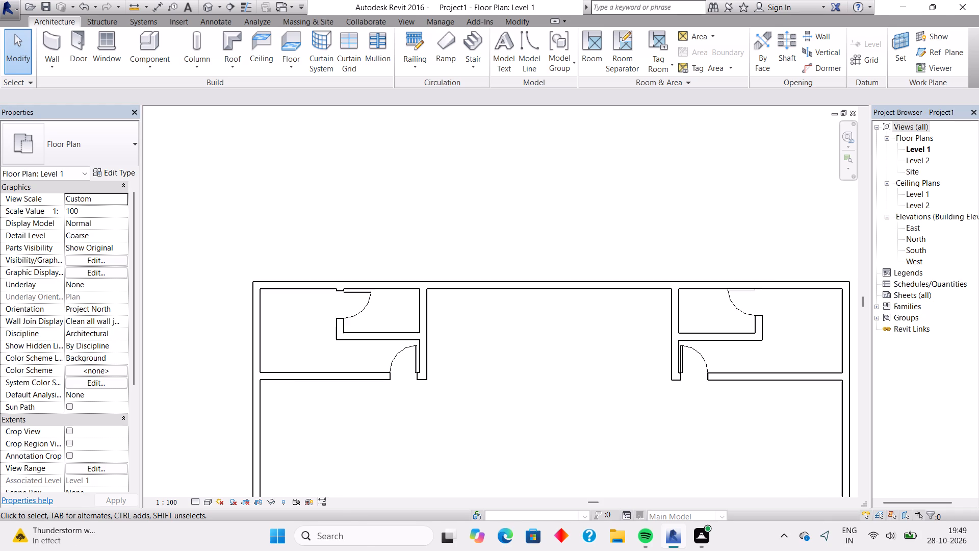
scroll(548, 378, "up", 3)
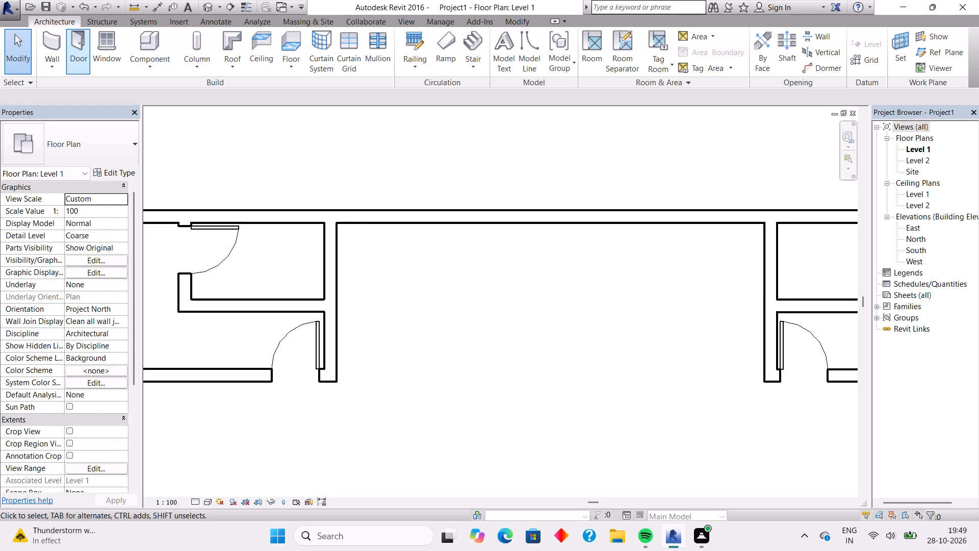
left_click(50, 40)
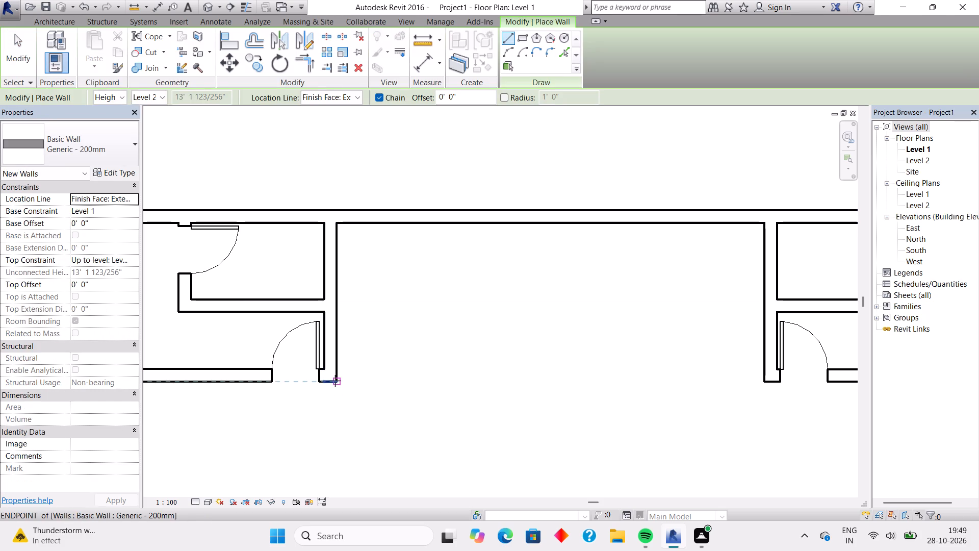
left_click(335, 381)
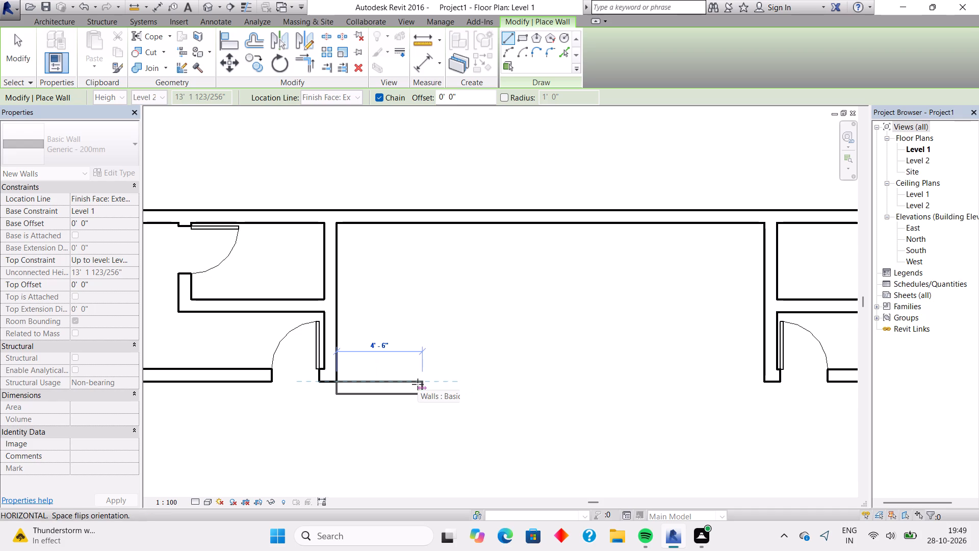
key("space")
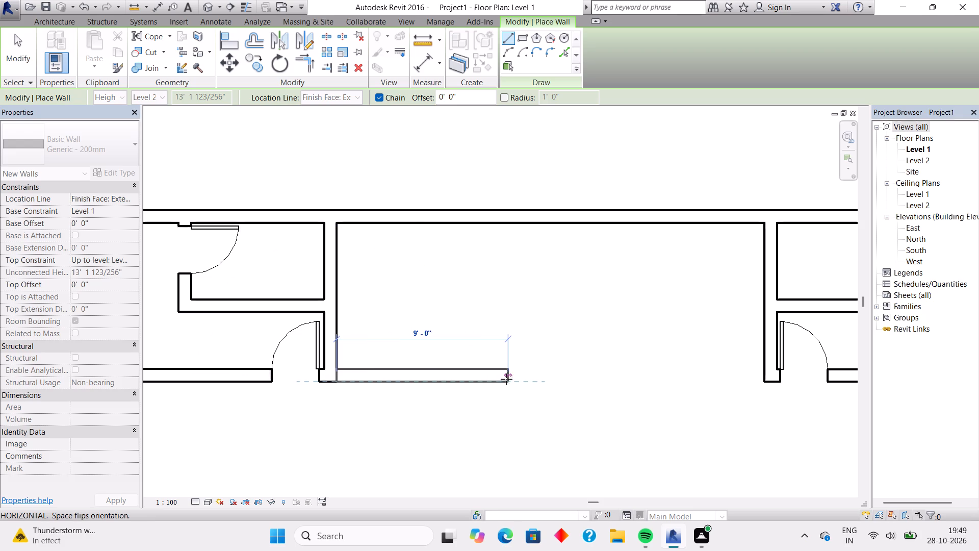
left_click(535, 381)
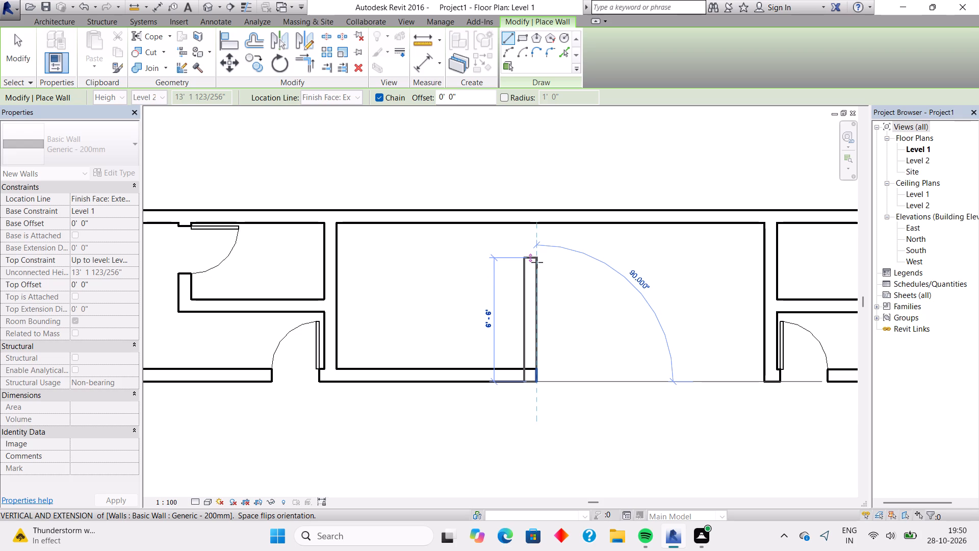
scroll(537, 262, "up", 5)
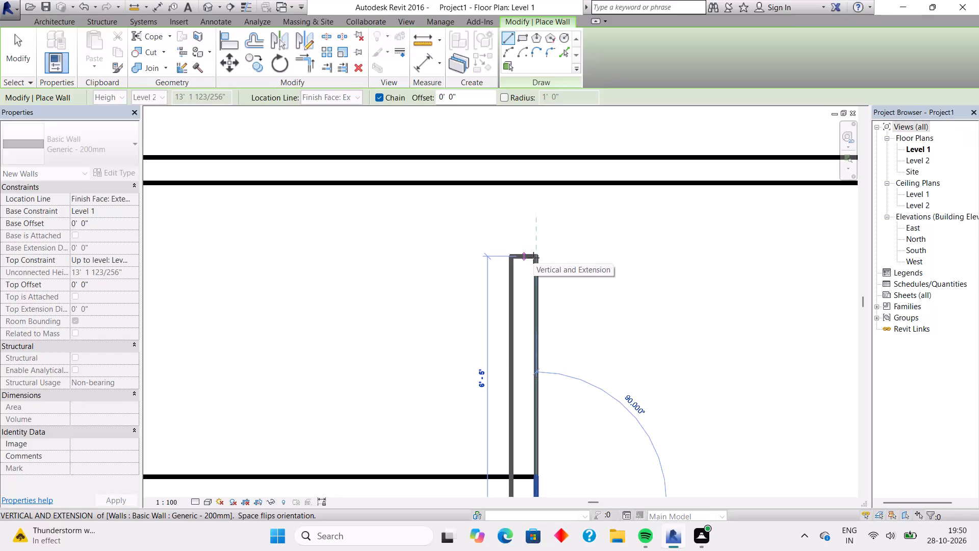
left_click(533, 258)
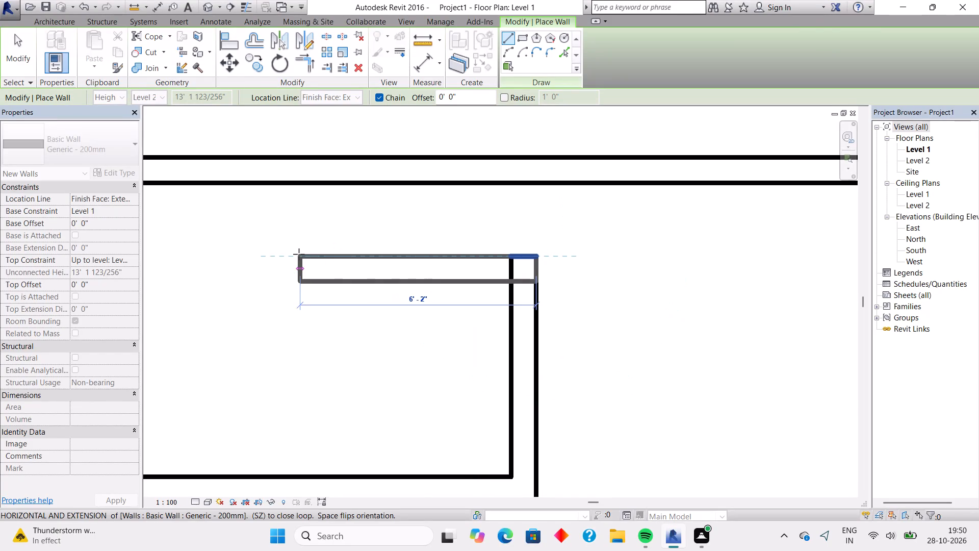
middle_click_drag(159, 262, 379, 274)
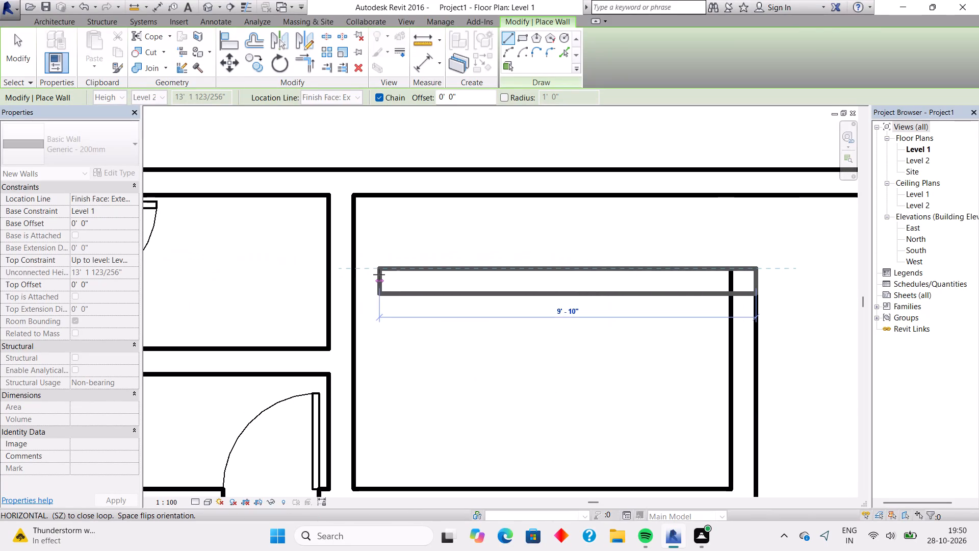
left_click(349, 272)
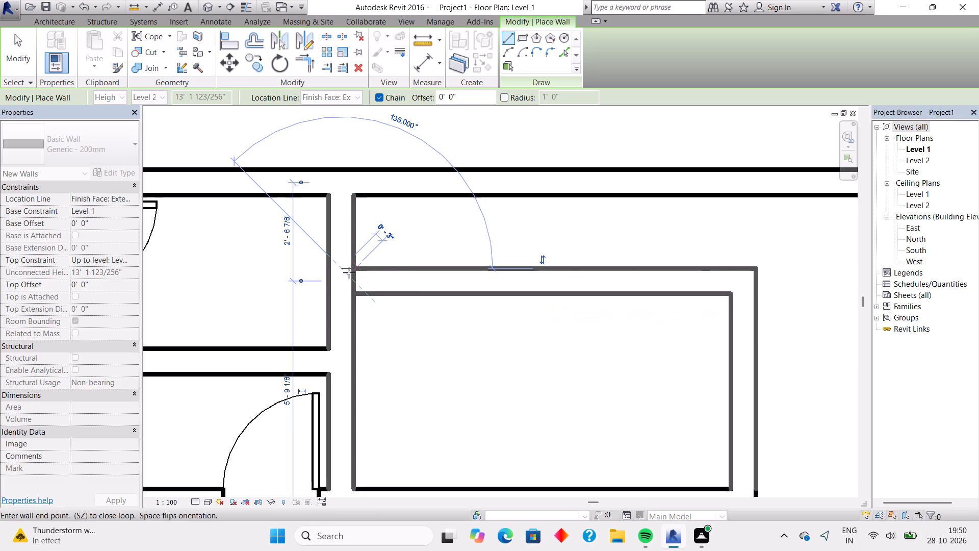
scroll(482, 290, "down", 7)
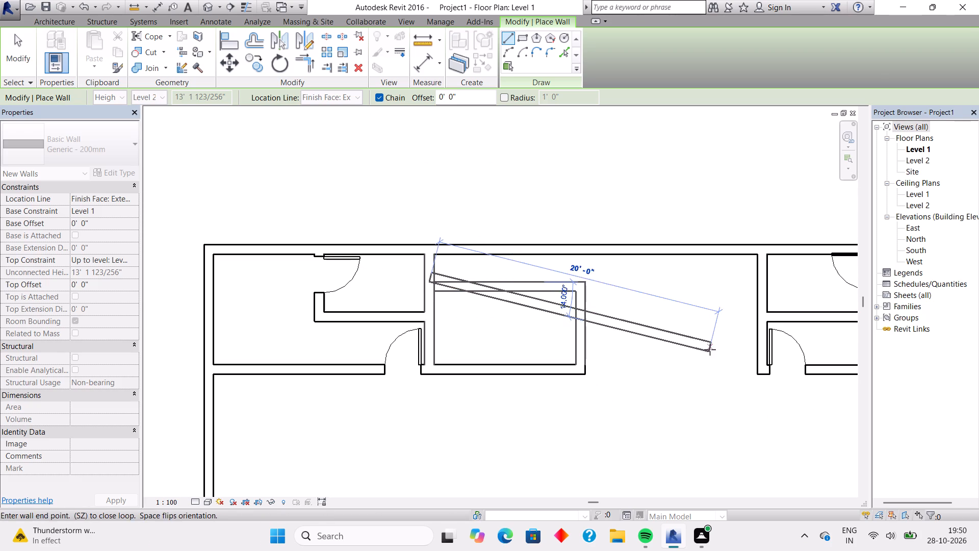
key("Escape")
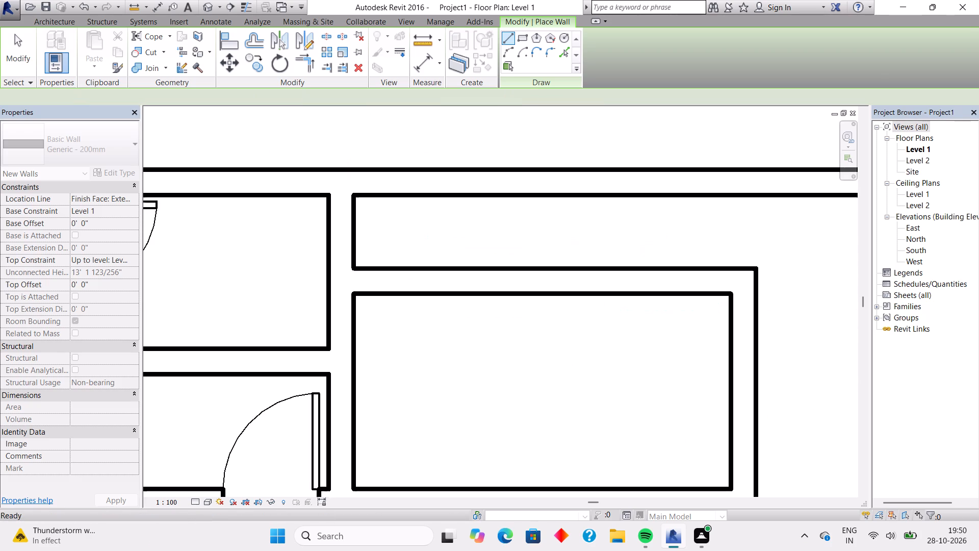
Draw a Generic - 200mm wall about 11' 11 1/2" long from the new room's upper-right outer corner to the central bay's right partition.
scroll(814, 394, "down", 1)
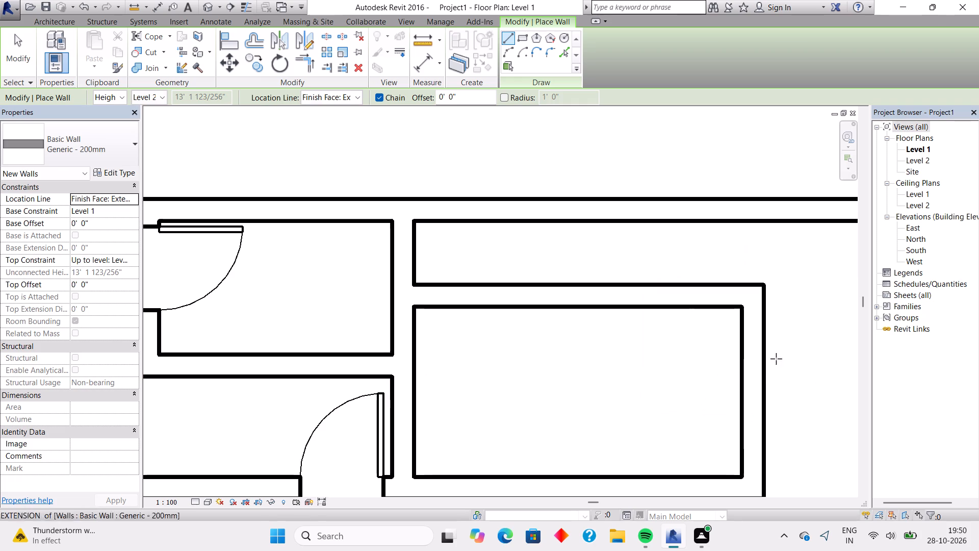
middle_click_drag(771, 352, 465, 387)
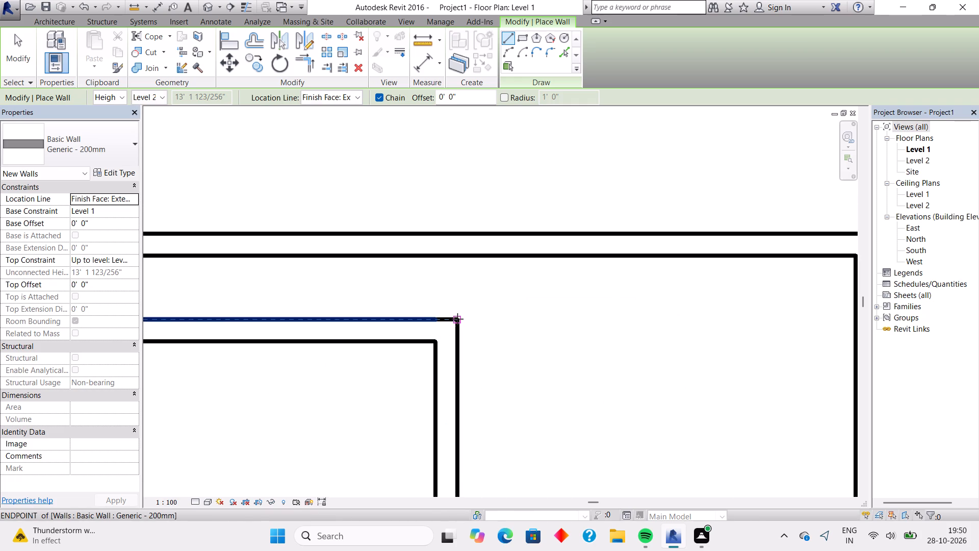
left_click(457, 319)
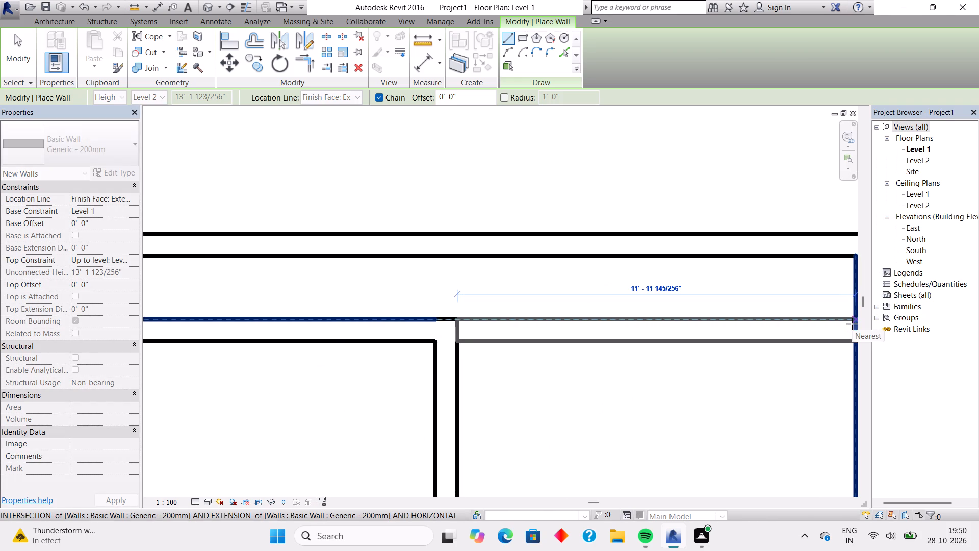
left_click(852, 324)
scroll(470, 474, "down", 4)
middle_click_drag(472, 461, 504, 372)
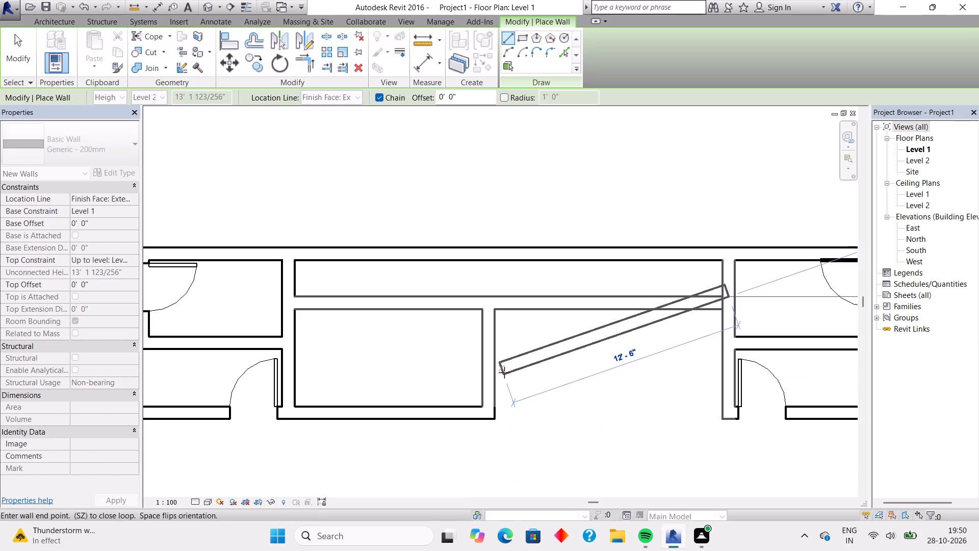
key("Escape")
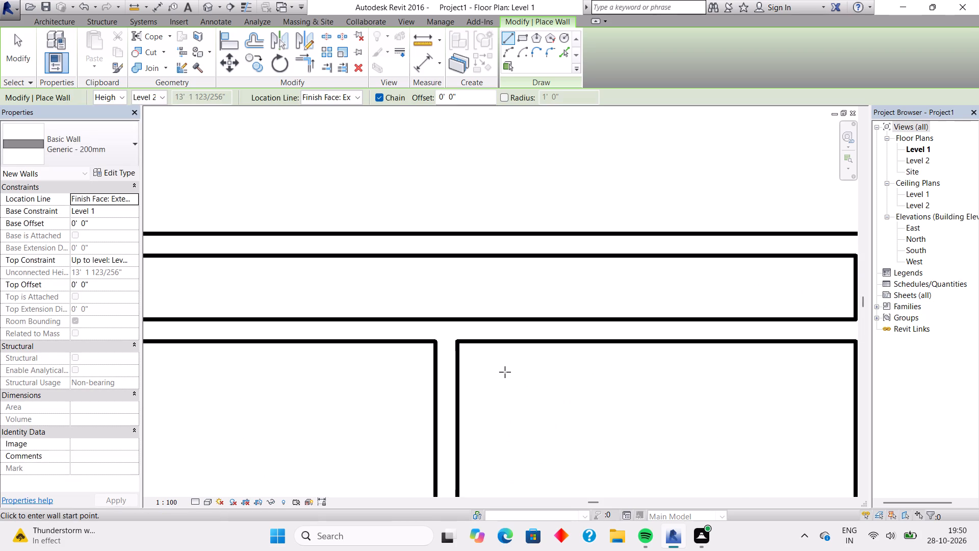
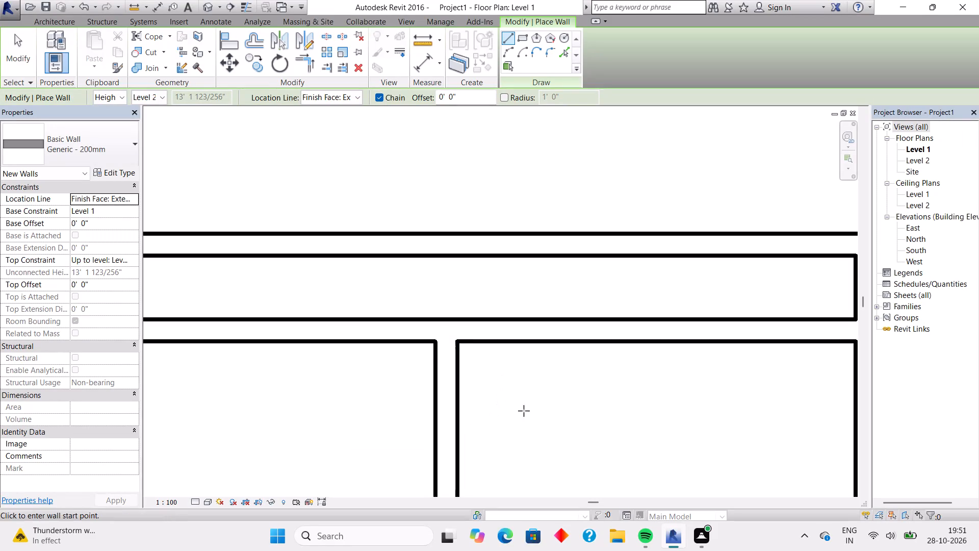
Draw a 12' Generic - 200mm wall closing the lower side of the central bay's right-hand room, with its thickness toward the room.
scroll(652, 399, "down", 2)
middle_click_drag(632, 345, 587, 217)
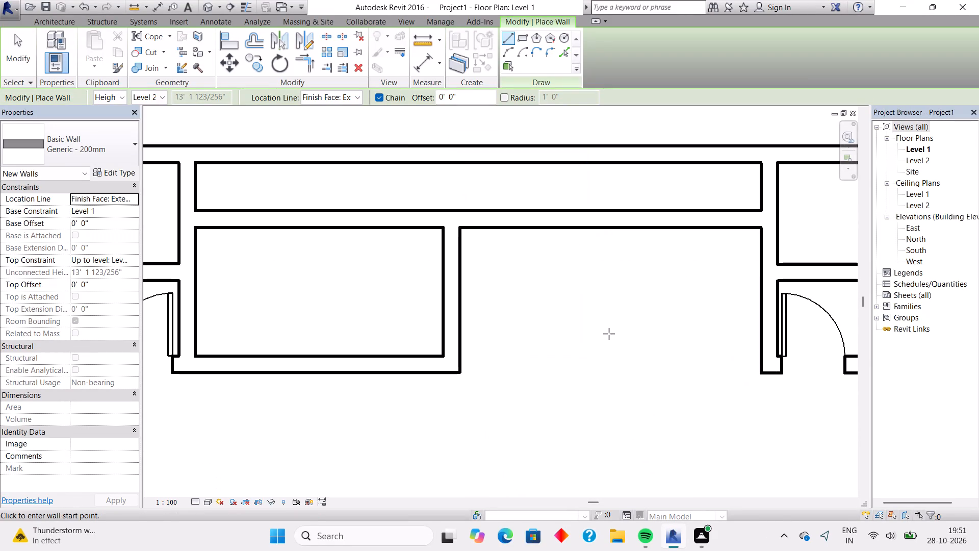
left_click(459, 371)
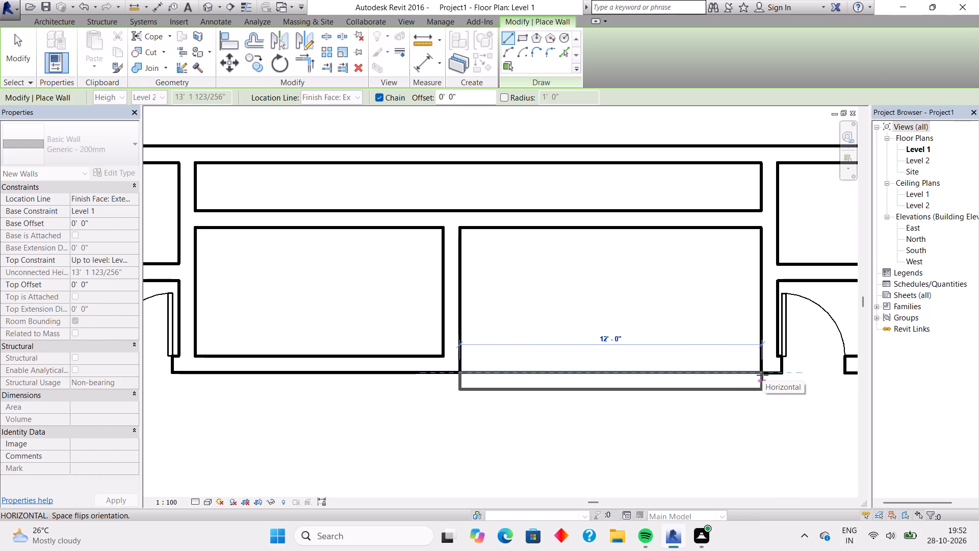
key("space")
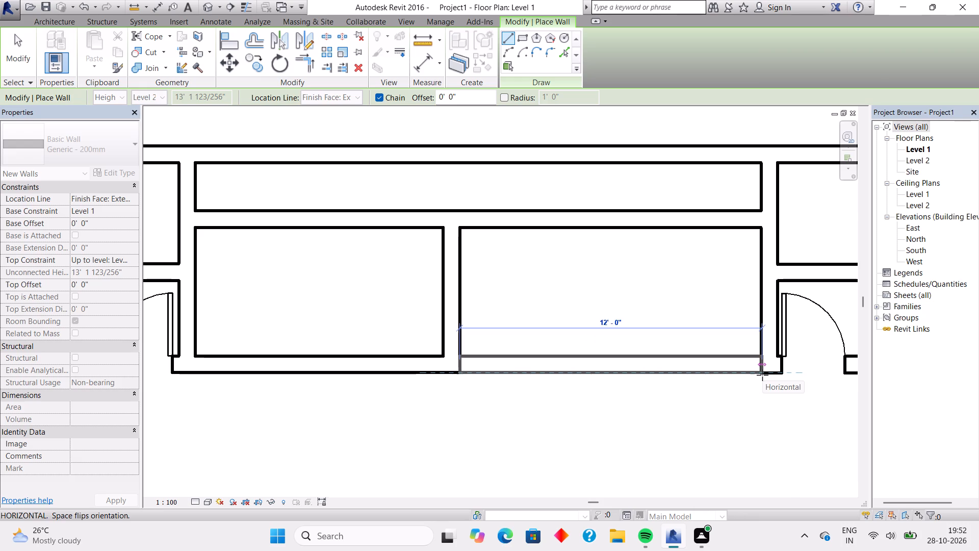
left_click(762, 375)
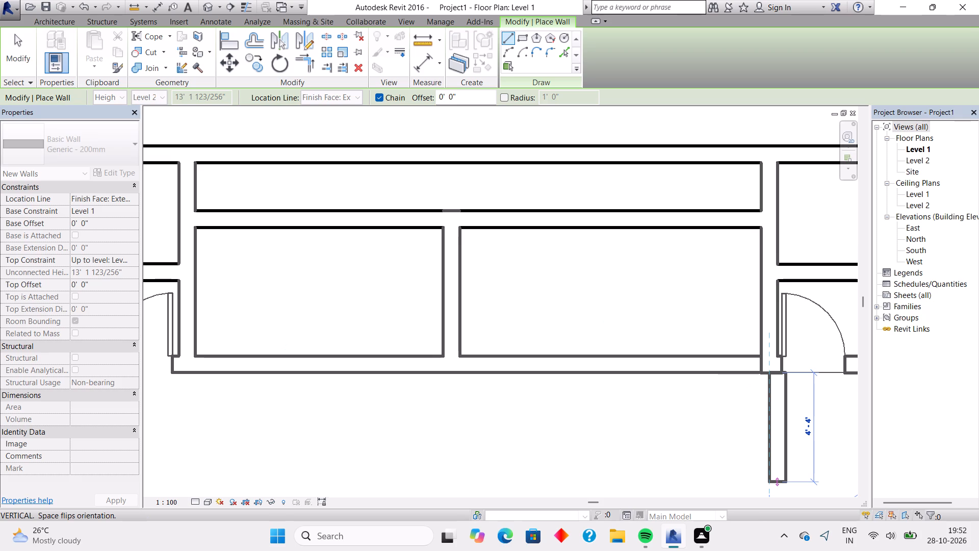
key("Escape")
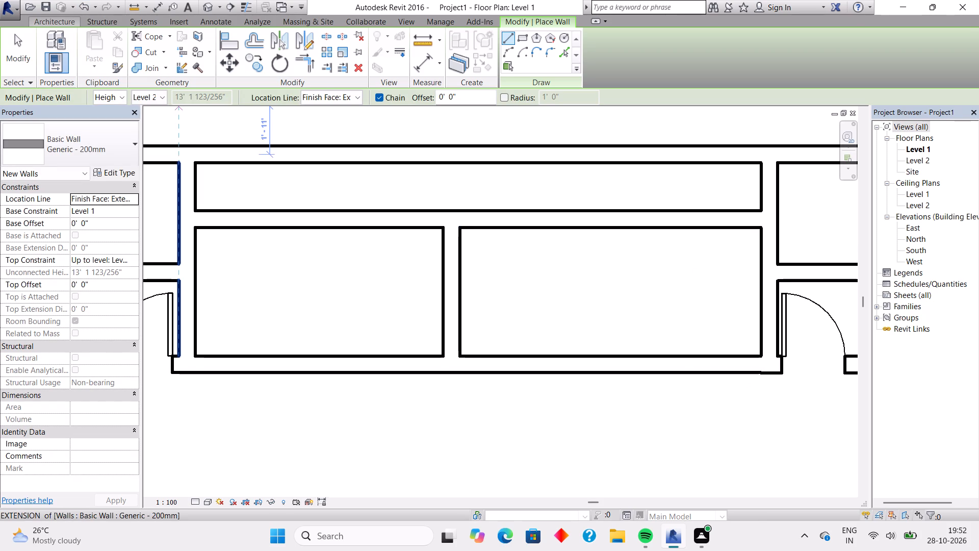
Place M_Single-Flush 0762 x 2032mm doors near the right ends of the lower walls of both central-bay rooms, swinging inward.
left_click_drag(50, 25, 75, 65)
left_click(70, 43)
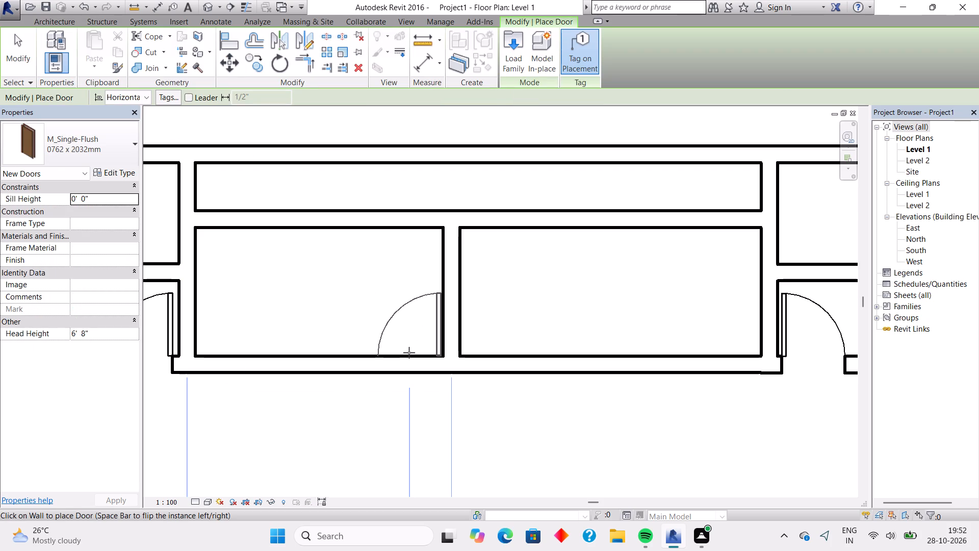
left_click(409, 353)
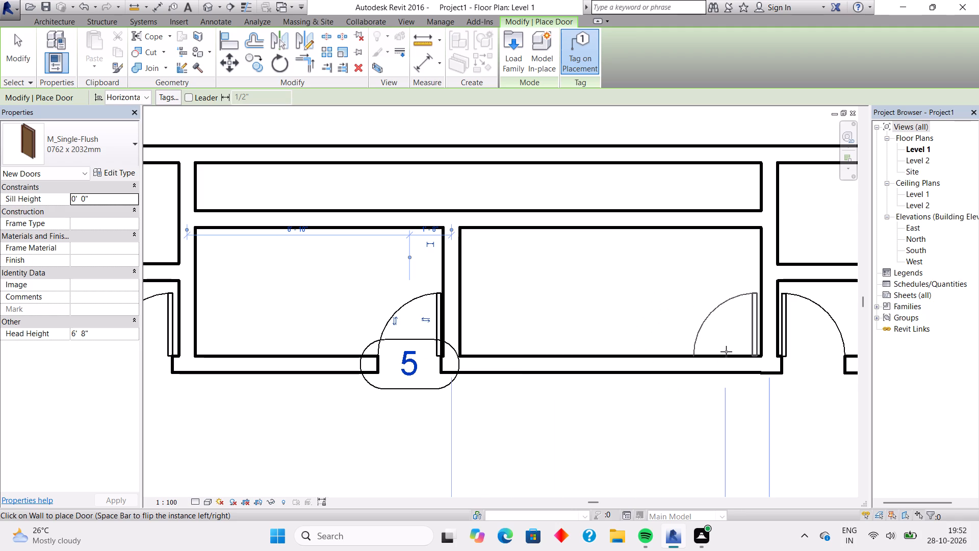
left_click(726, 352)
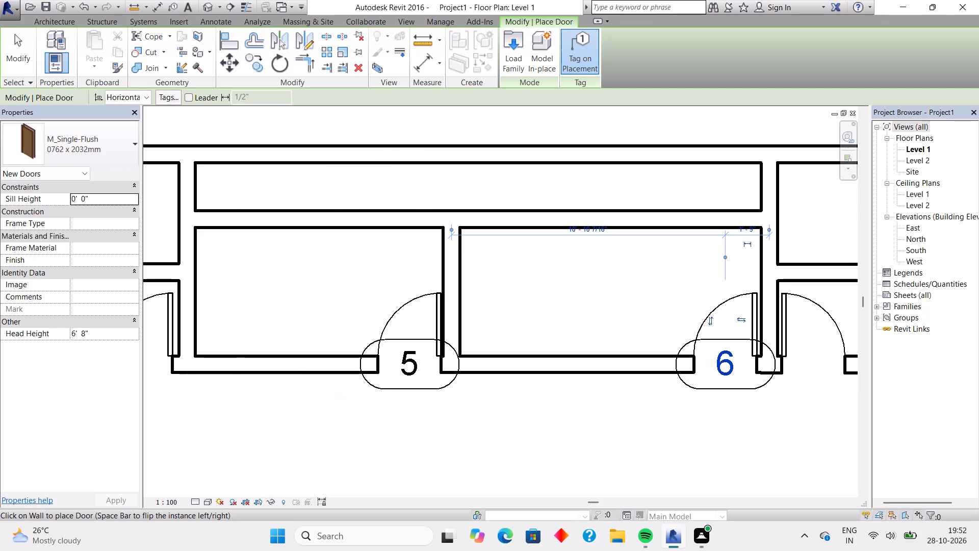
Duplicate the M_Single-Flush 0762 x 2032mm door type under the name 0762X2022.
left_click(104, 156)
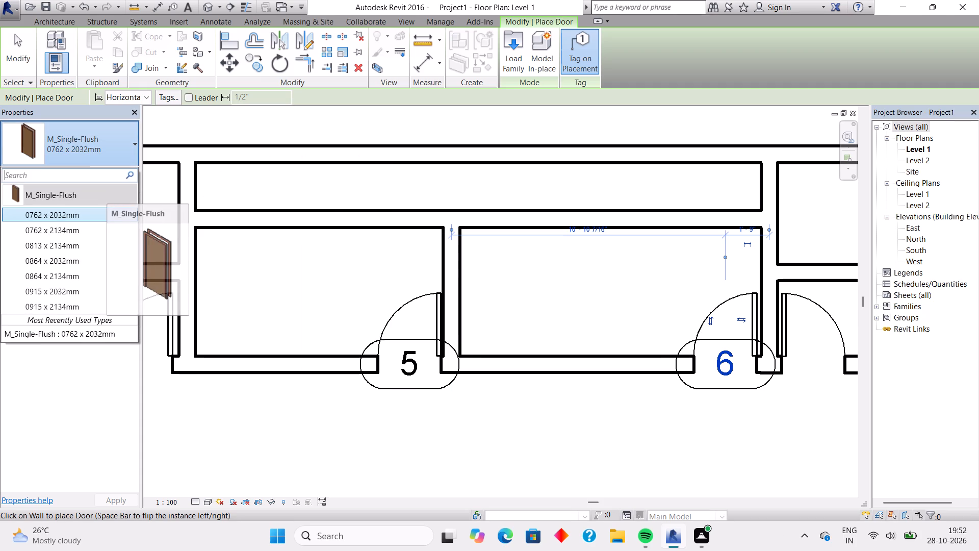
left_click(129, 130)
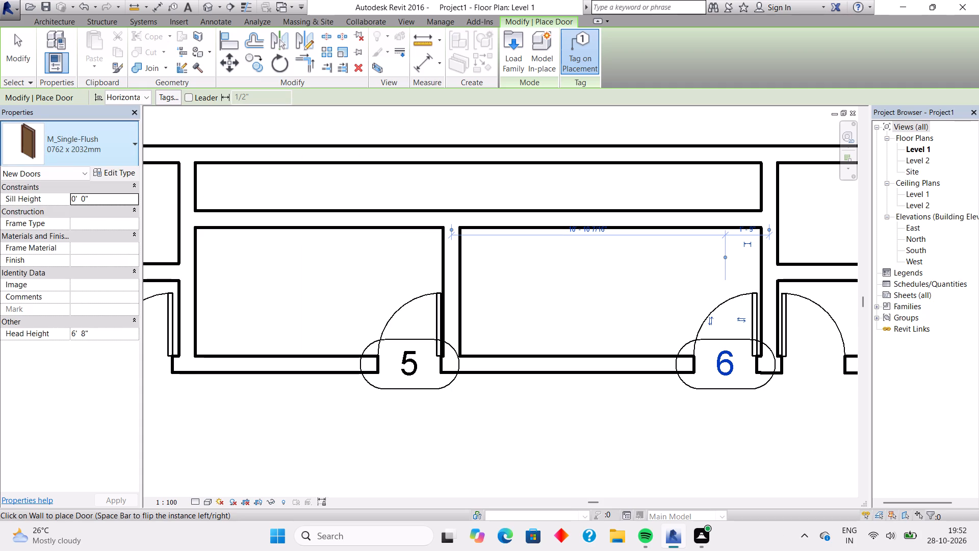
left_click(118, 170)
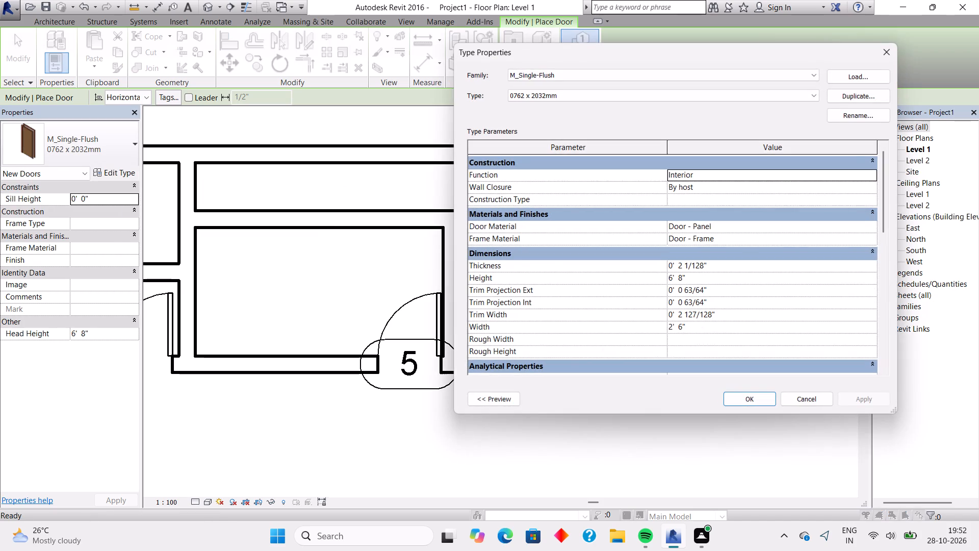
left_click(790, 94)
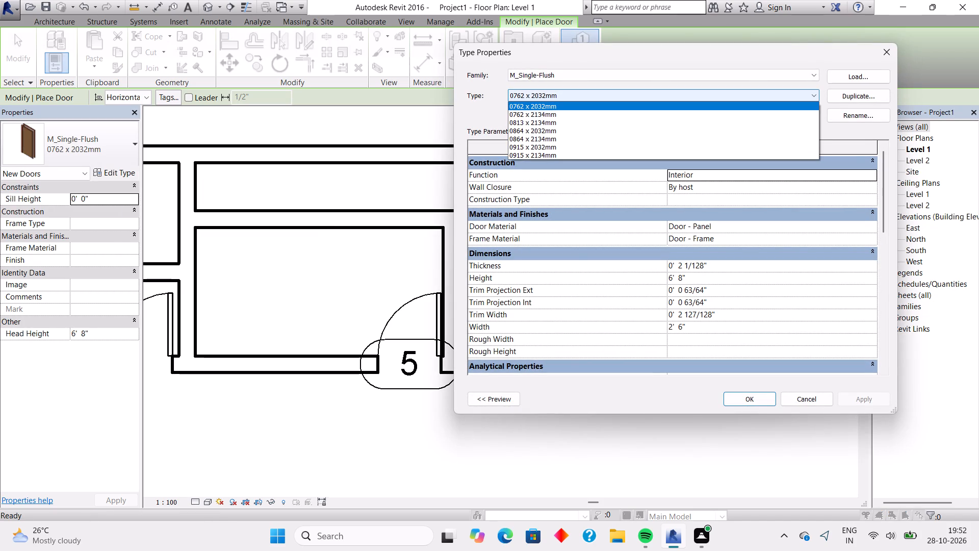
left_click(793, 95)
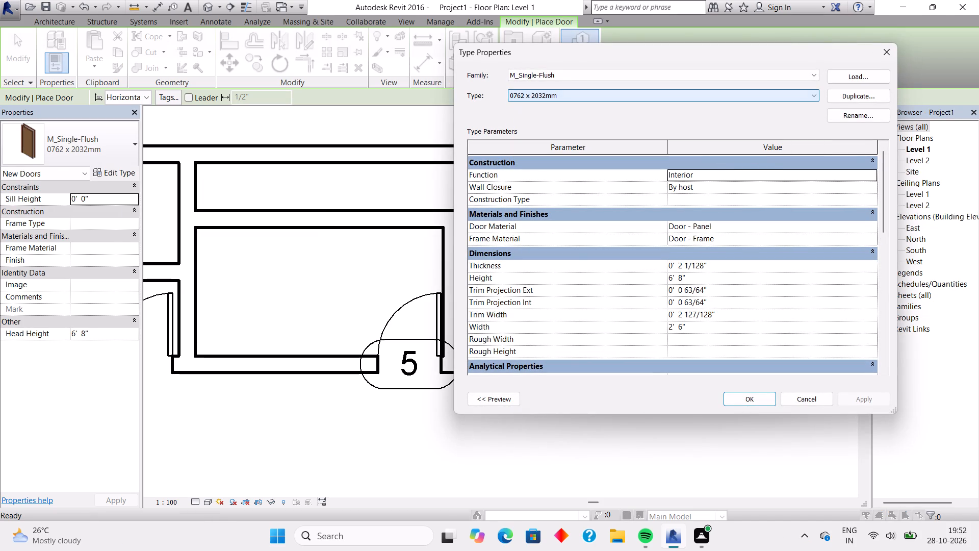
left_click(851, 95)
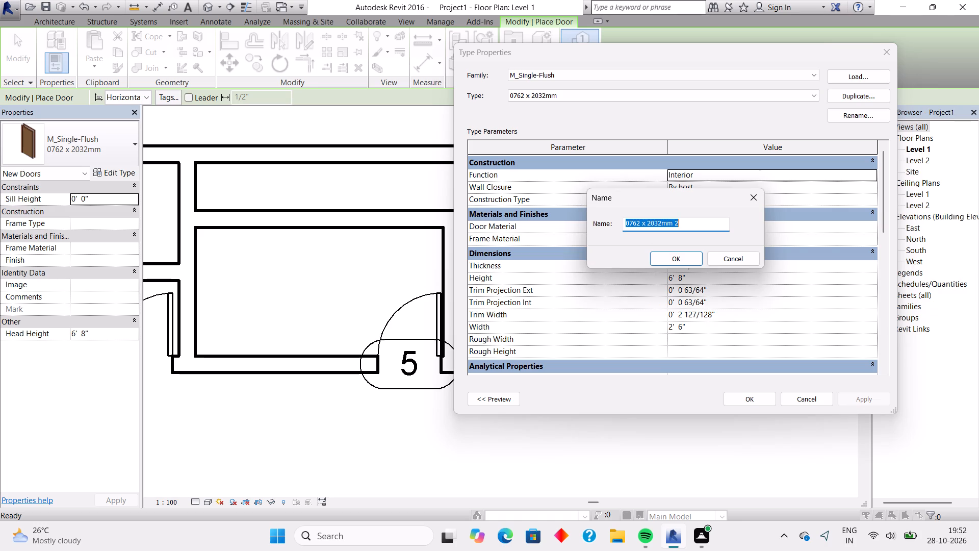
left_click(744, 198)
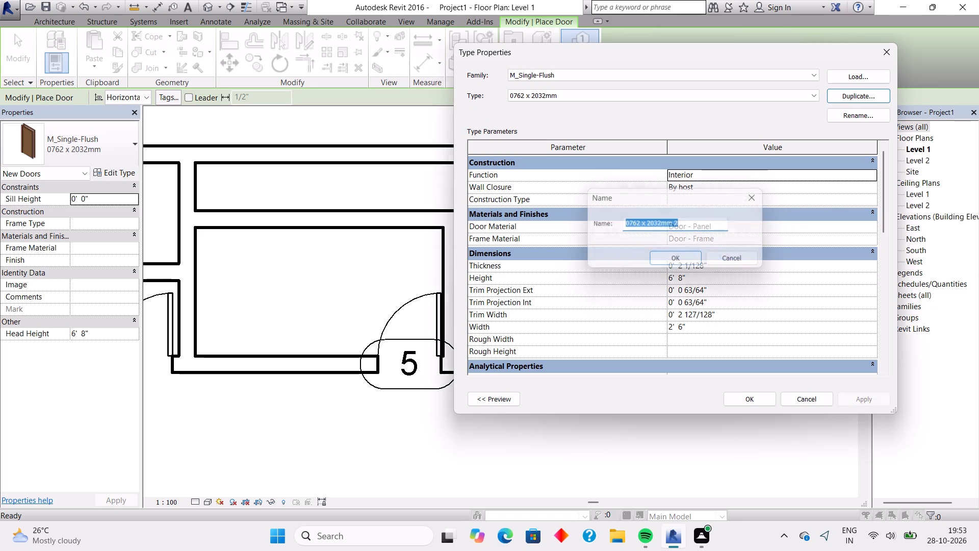
left_click(781, 96)
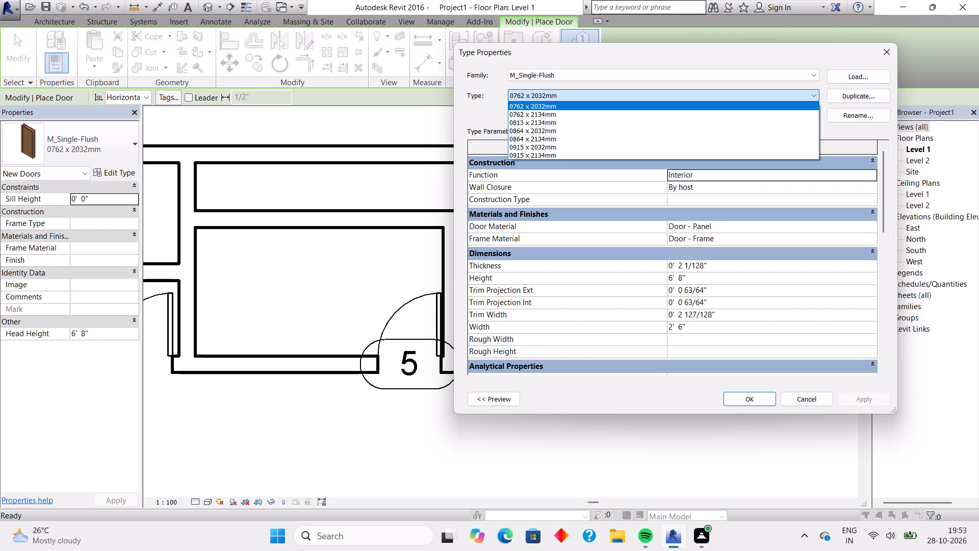
left_click(844, 95)
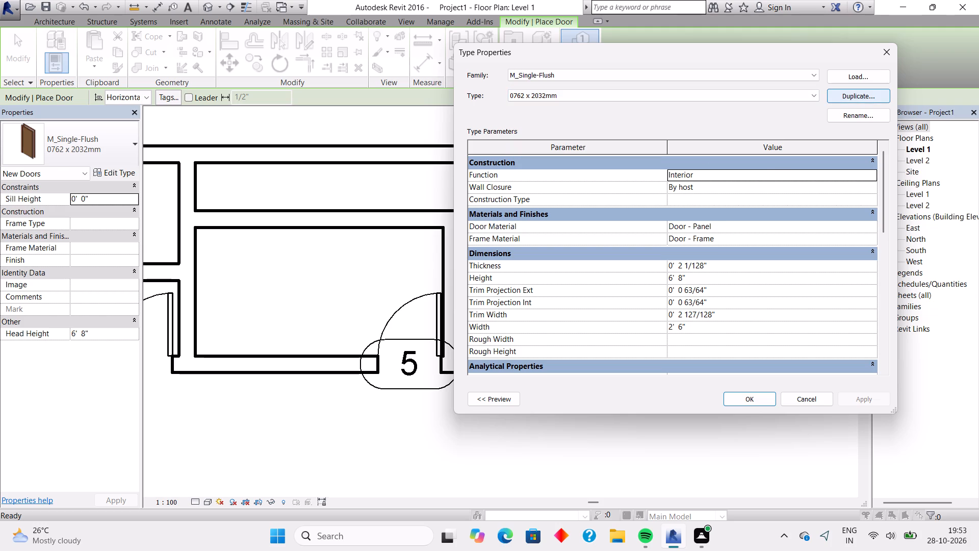
left_click(844, 95)
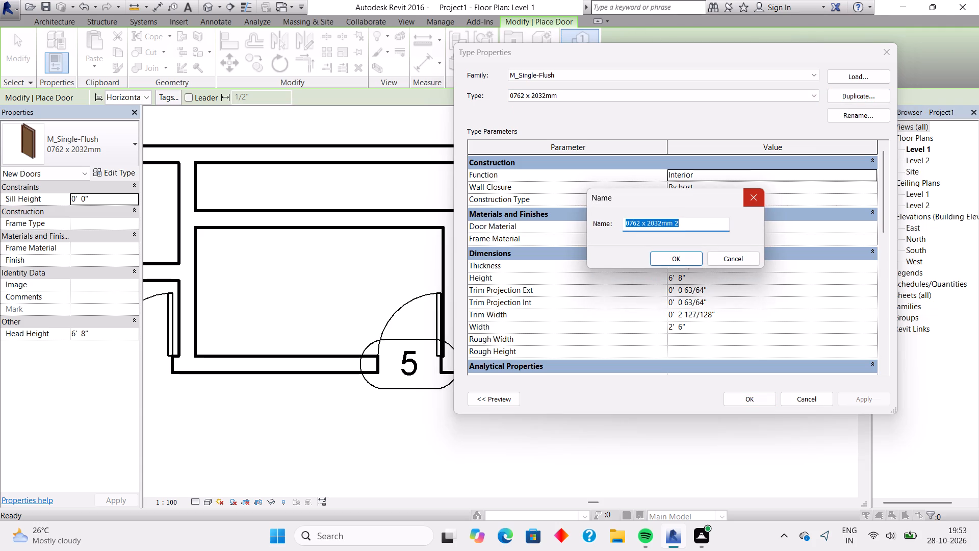
key("BackSpace")
key("0")
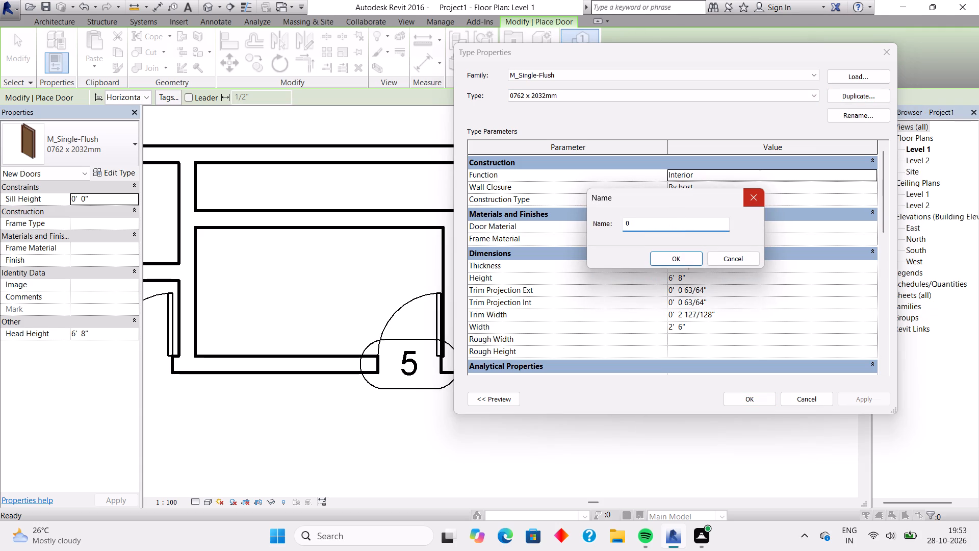
type("762")
key("x")
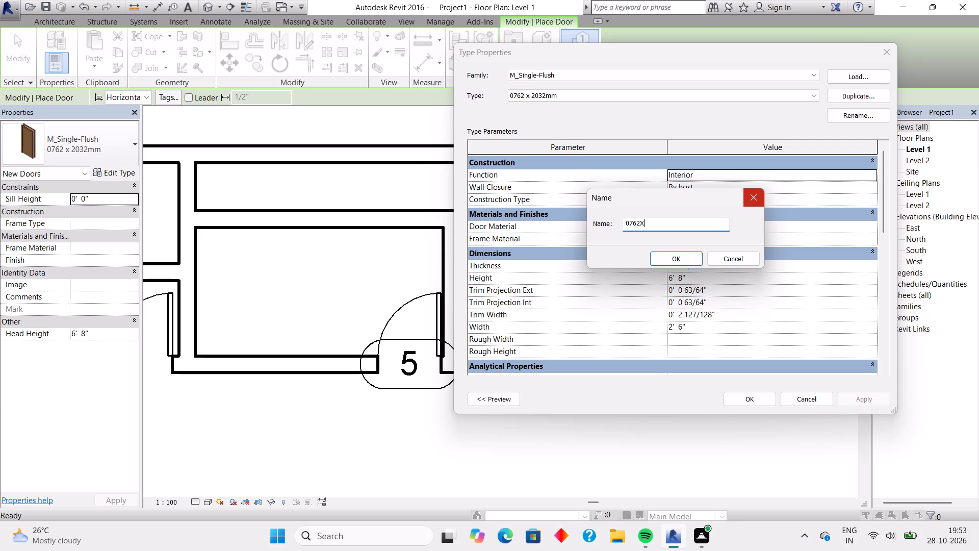
type("2022")
left_click(679, 259)
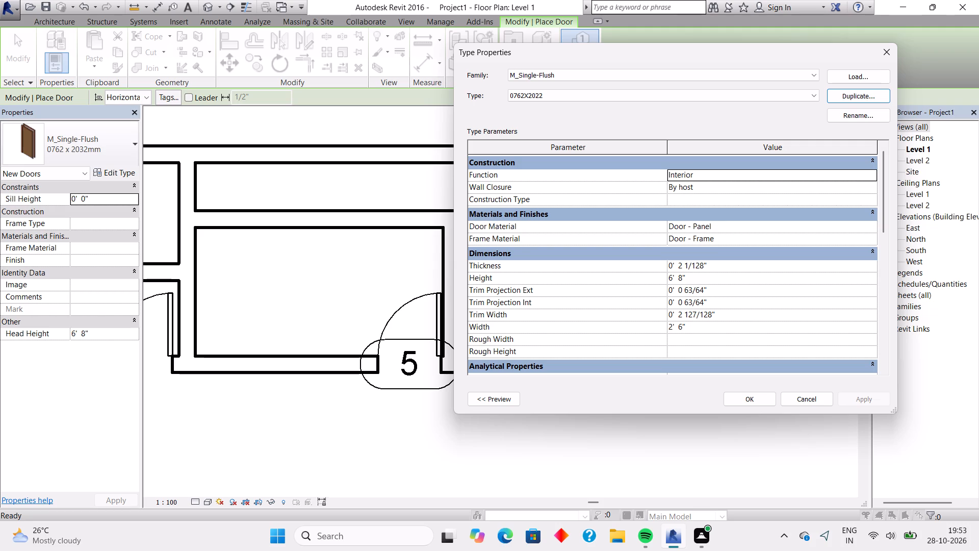
Set the 0762X2022 door type's height to 6' and its width to 2' 3".
left_click(709, 275)
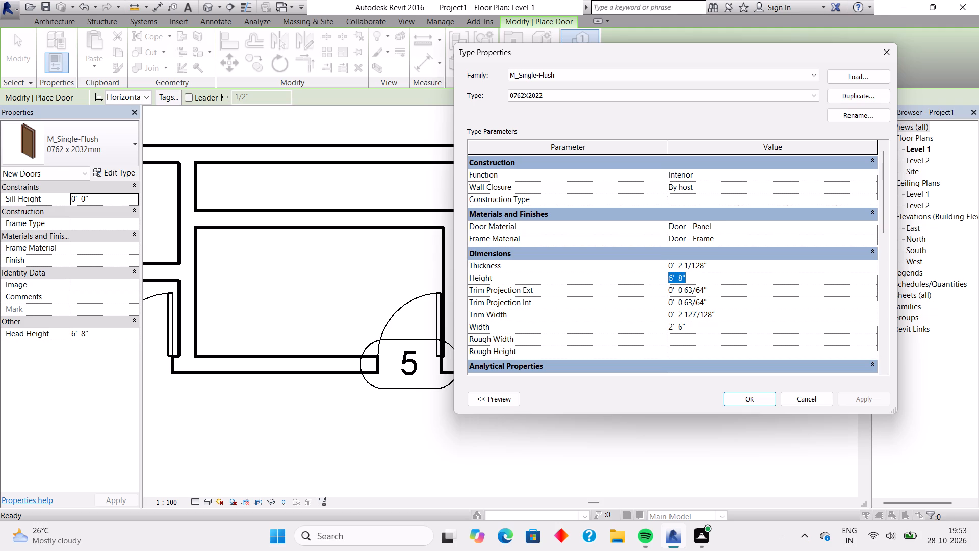
key("BackSpace")
key("6")
key("apostrophe")
key("Return")
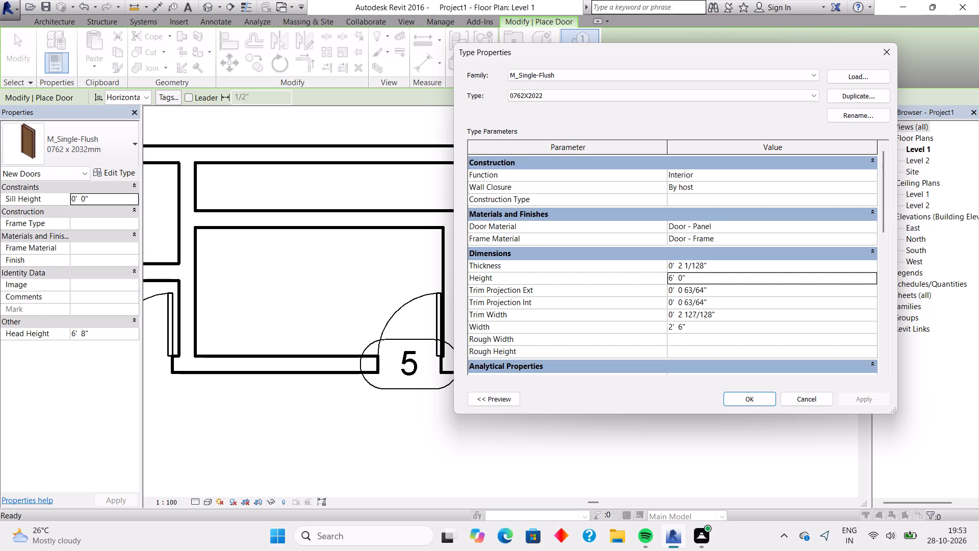
left_click(704, 325)
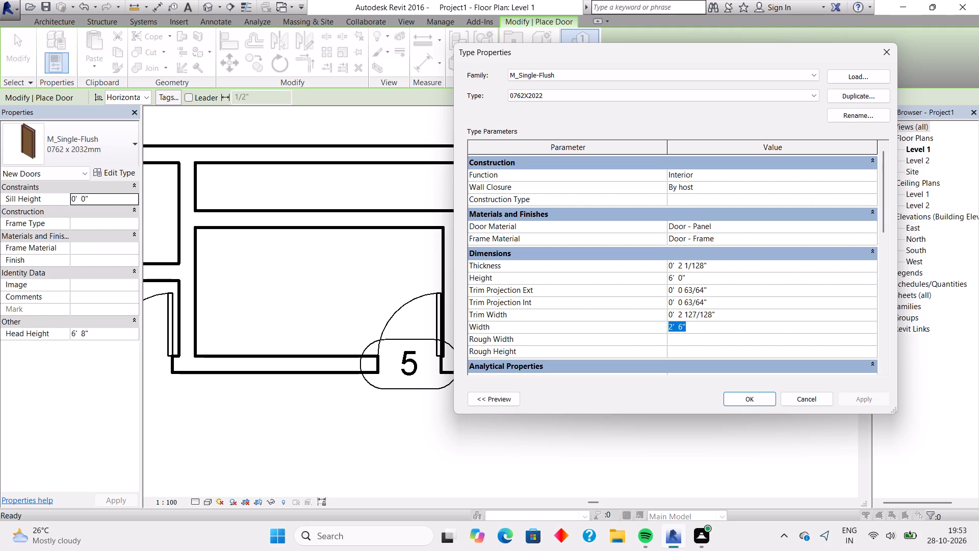
key("BackSpace")
key("2")
type("'3")
key("Return")
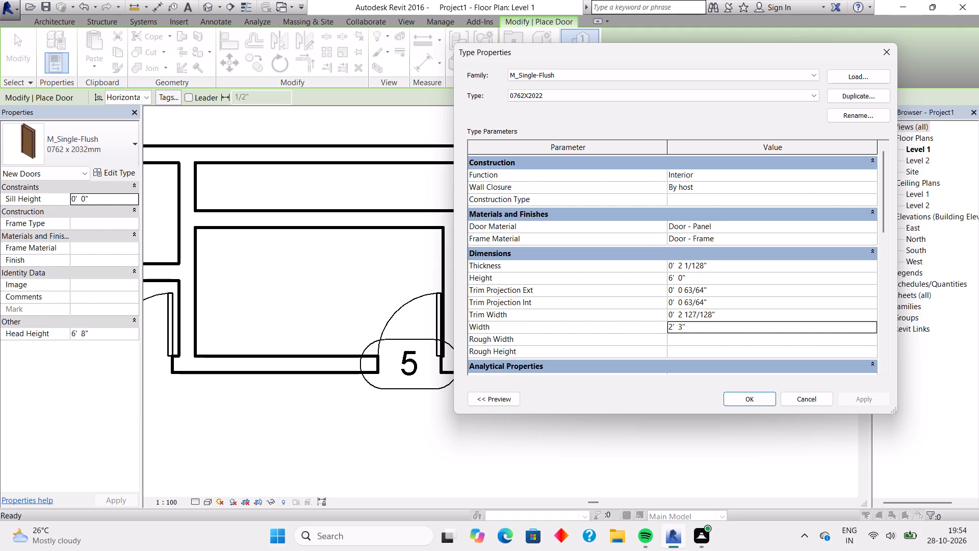
left_click(750, 402)
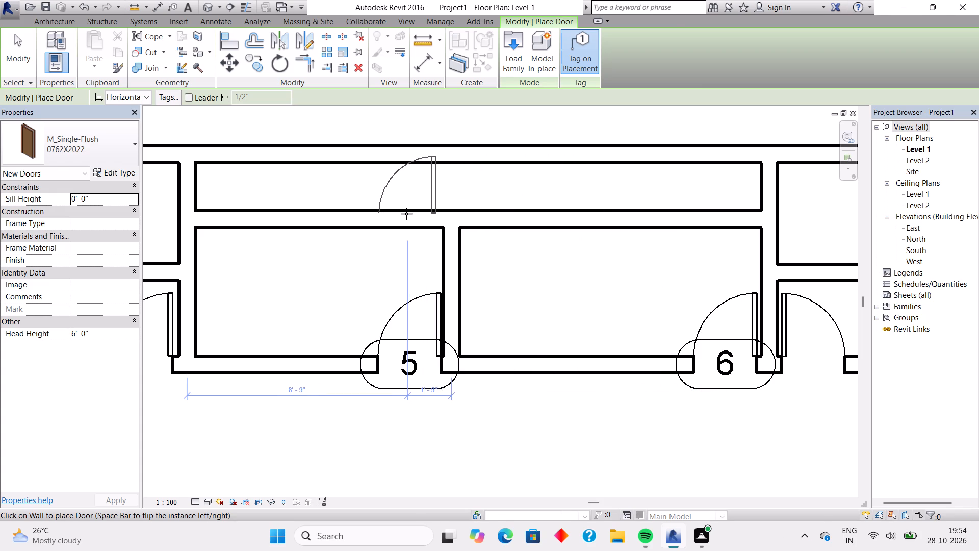
Place a 0762X2022 door near the right end of the left central room's upper wall, swinging down into the room.
key("space")
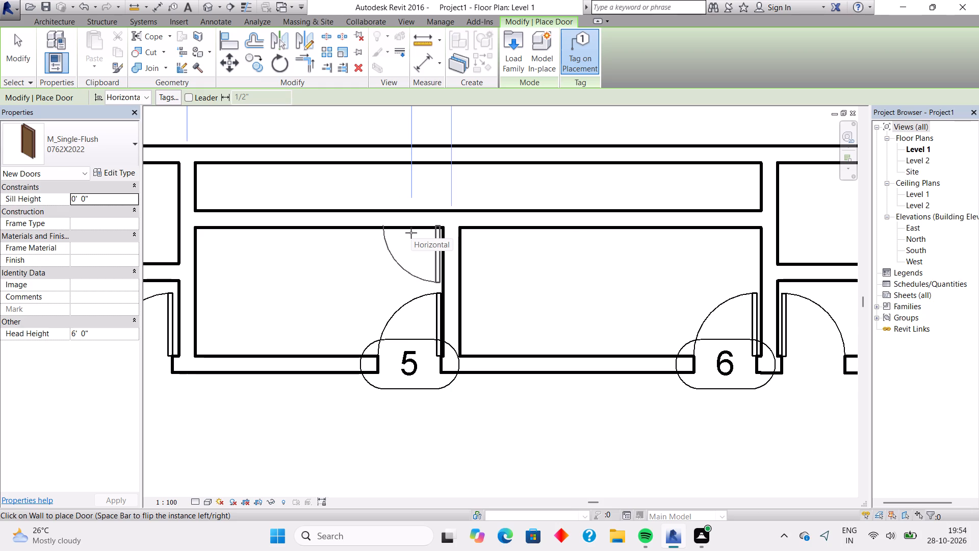
left_click(411, 233)
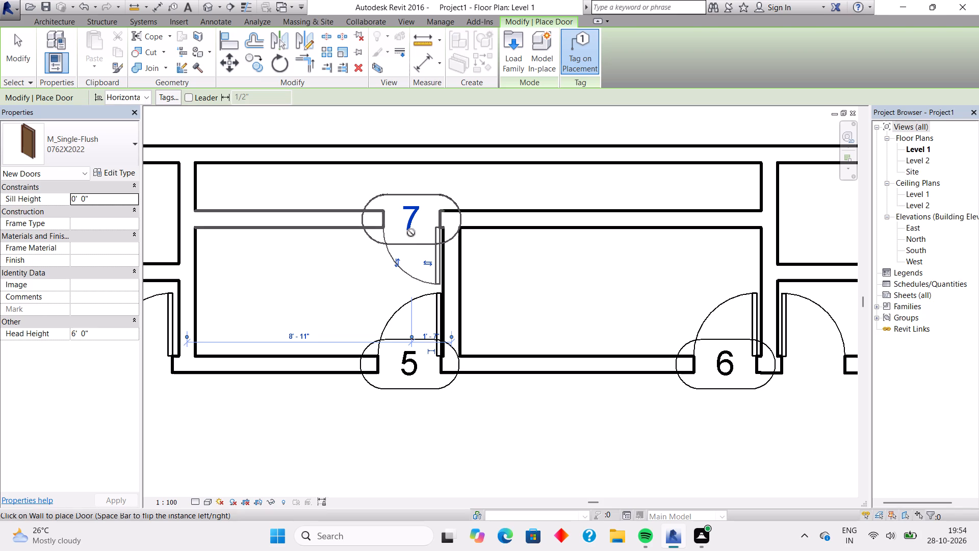
key("Escape")
key("Escape")
Delete the tags of the three new central-bay doors, numbered 7, 5 and 6.
left_click(422, 198)
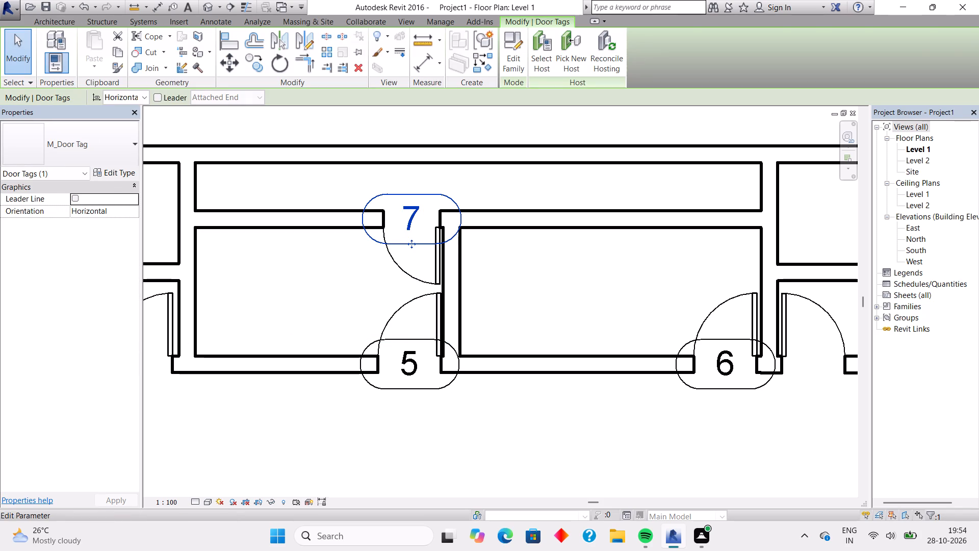
key("Delete")
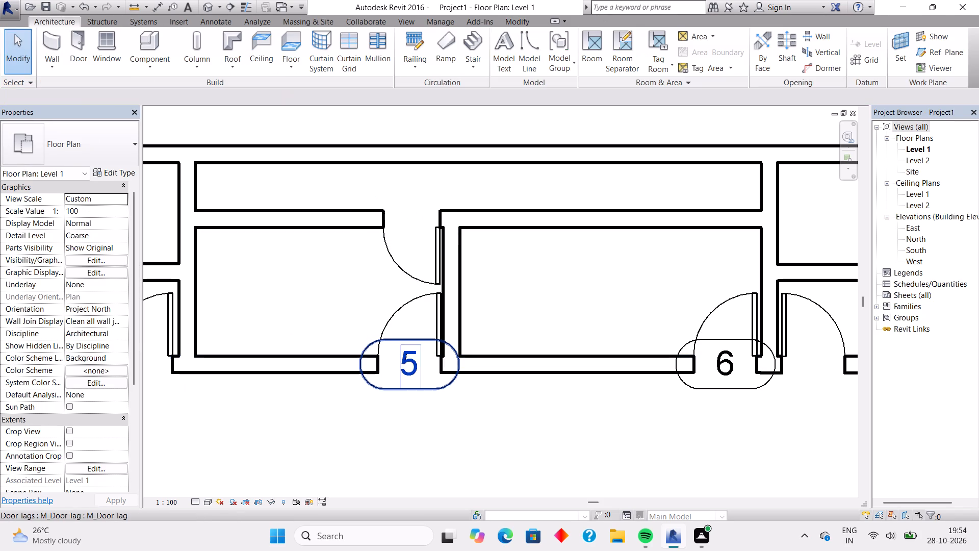
left_click(440, 385)
key("Delete")
left_click(725, 393)
key("Delete")
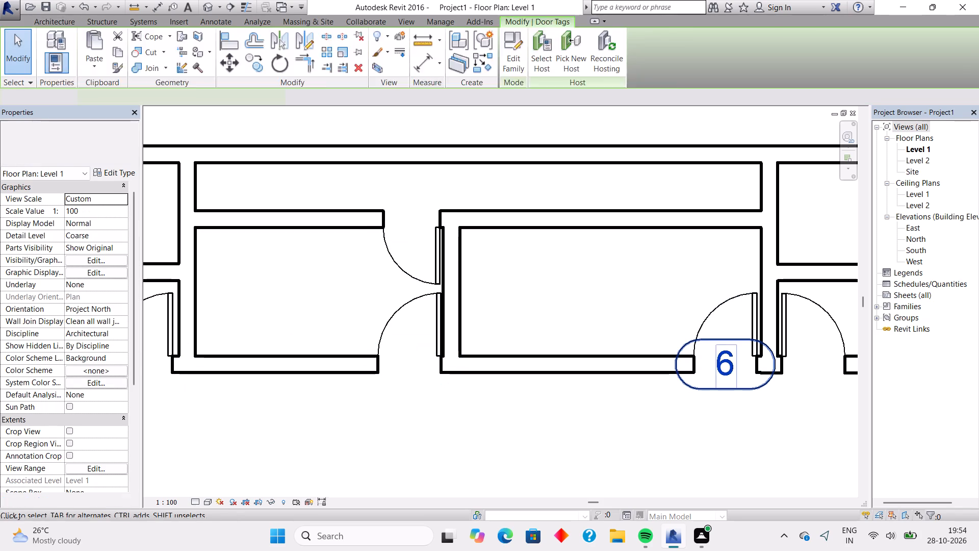
Draw Generic - 200mm walls enclosing a small room about 3'6" by 4'2" inside, in the large open area's upper-left corner.
scroll(708, 397, "down", 8)
middle_click_drag(708, 397, 620, 268)
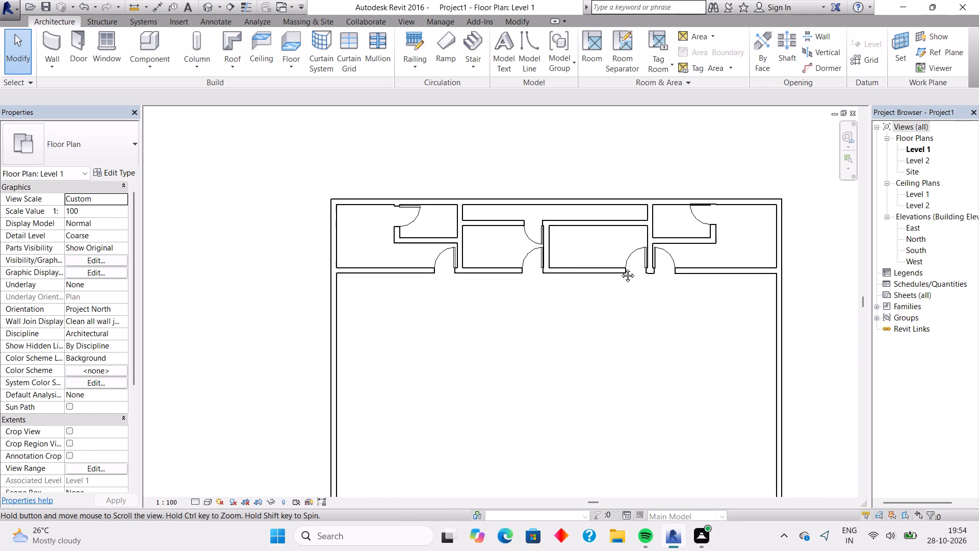
middle_click_drag(620, 268, 589, 215)
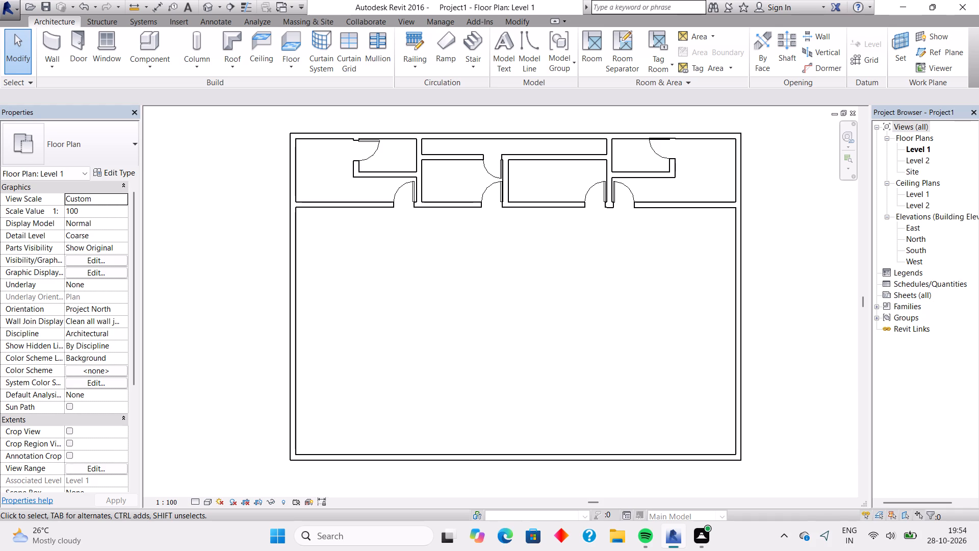
middle_click_drag(461, 283, 559, 302)
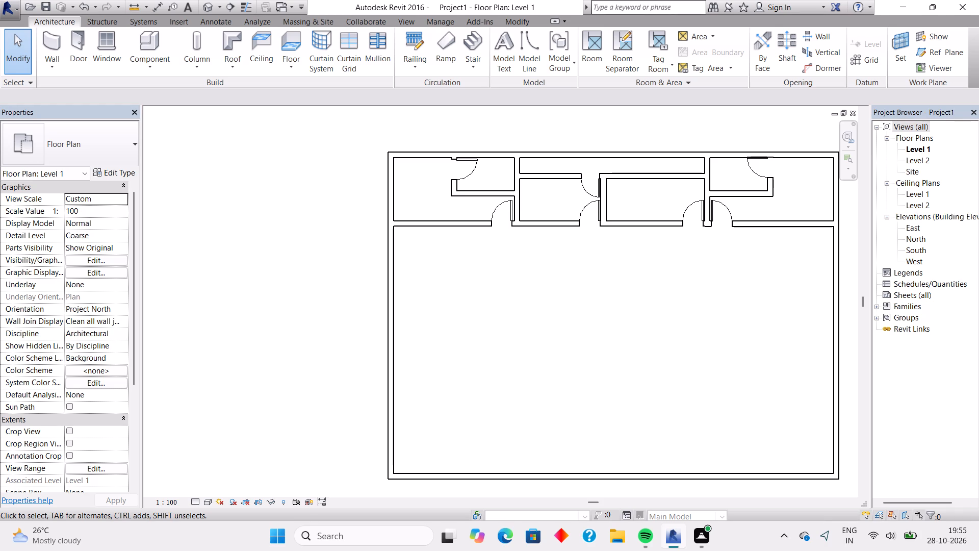
left_click(47, 46)
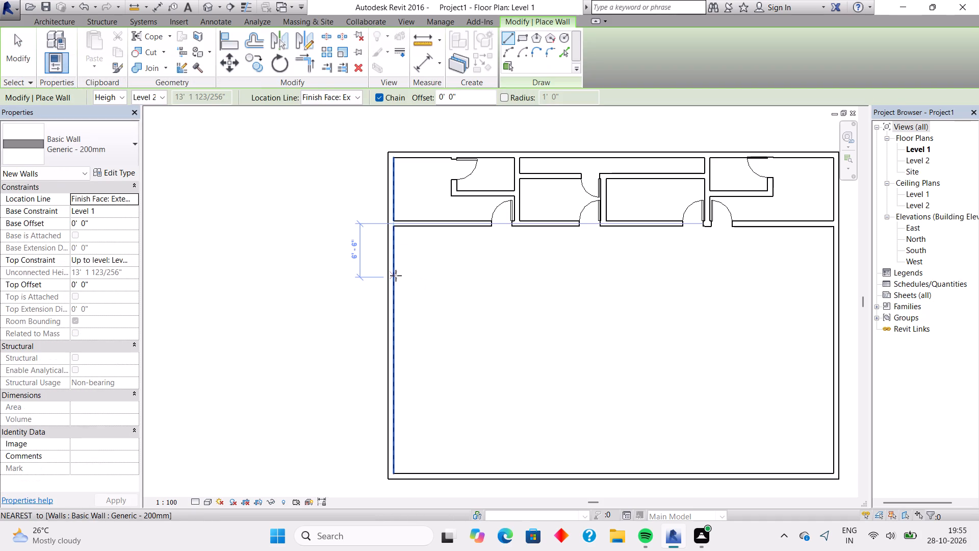
scroll(393, 260, "up", 7)
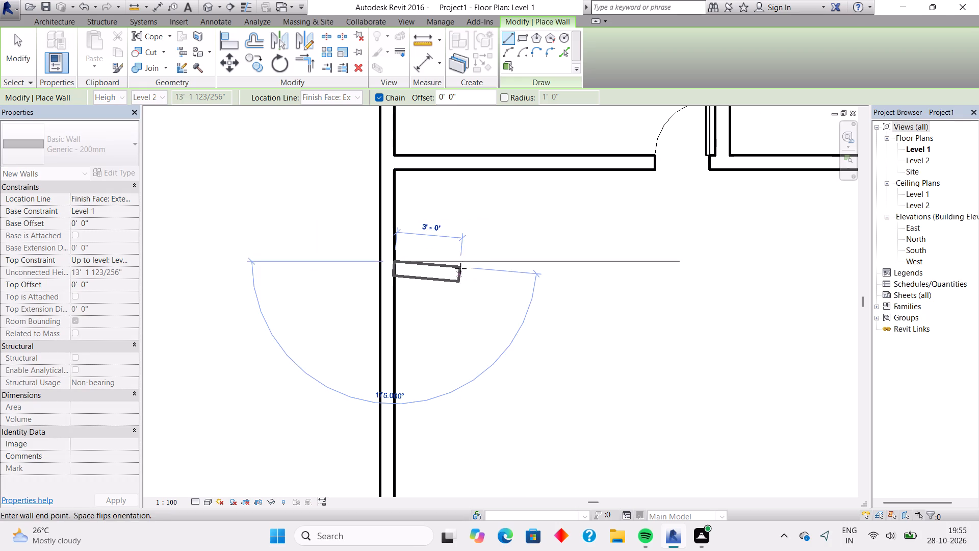
left_click(470, 266)
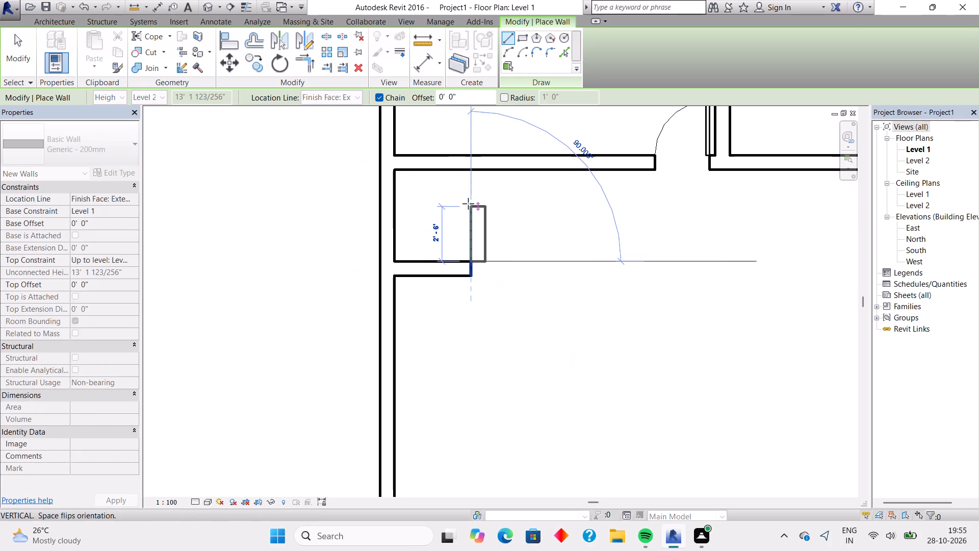
left_click(466, 176)
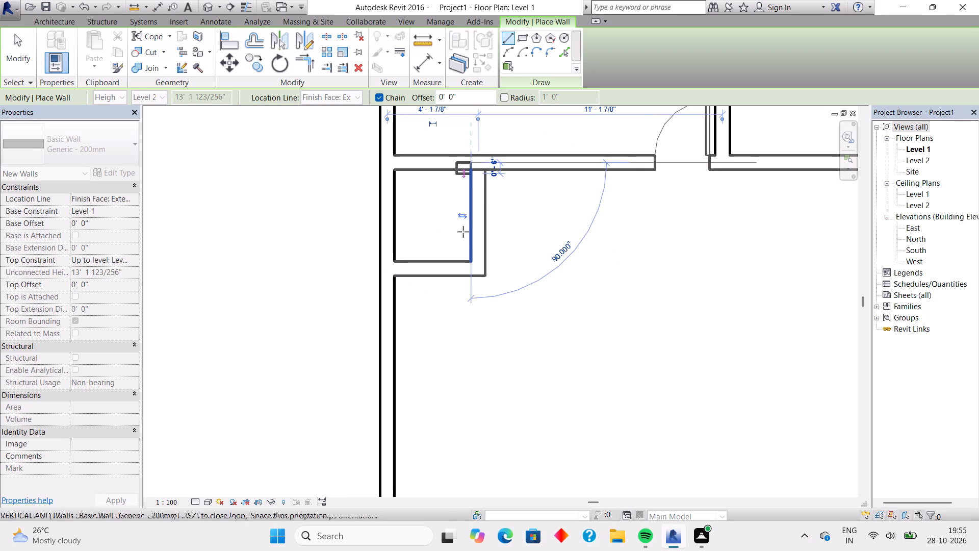
key("Escape")
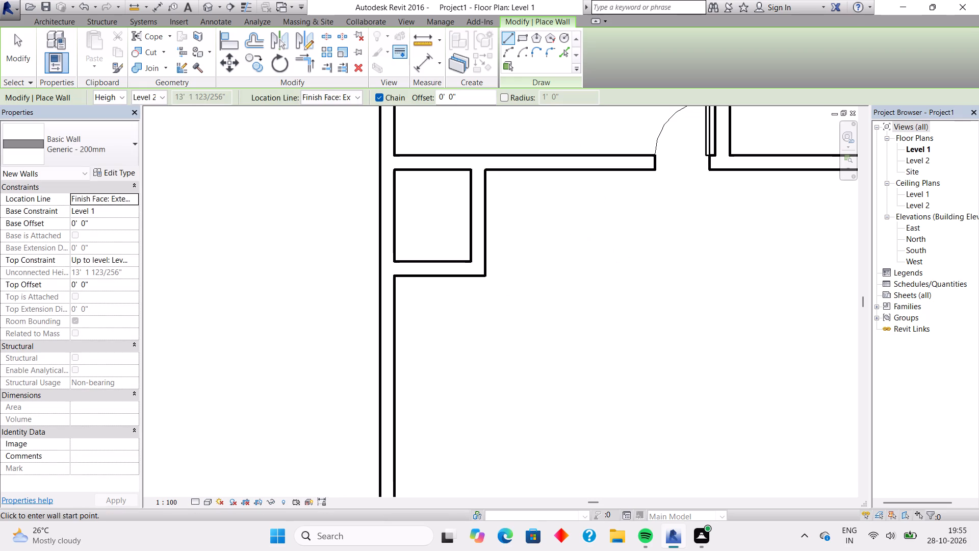
Measure the small corner room's inside height and width between its wall faces.
left_click(421, 70)
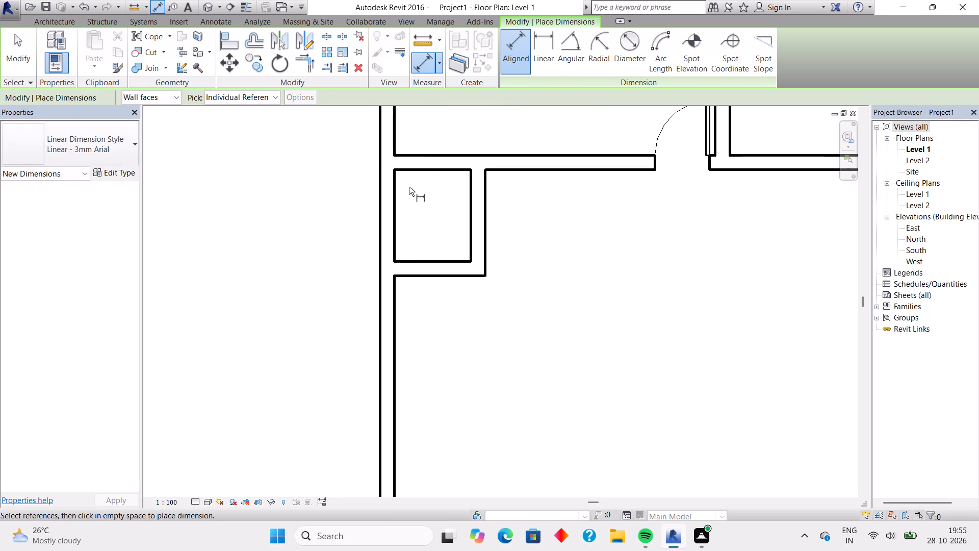
left_click(428, 169)
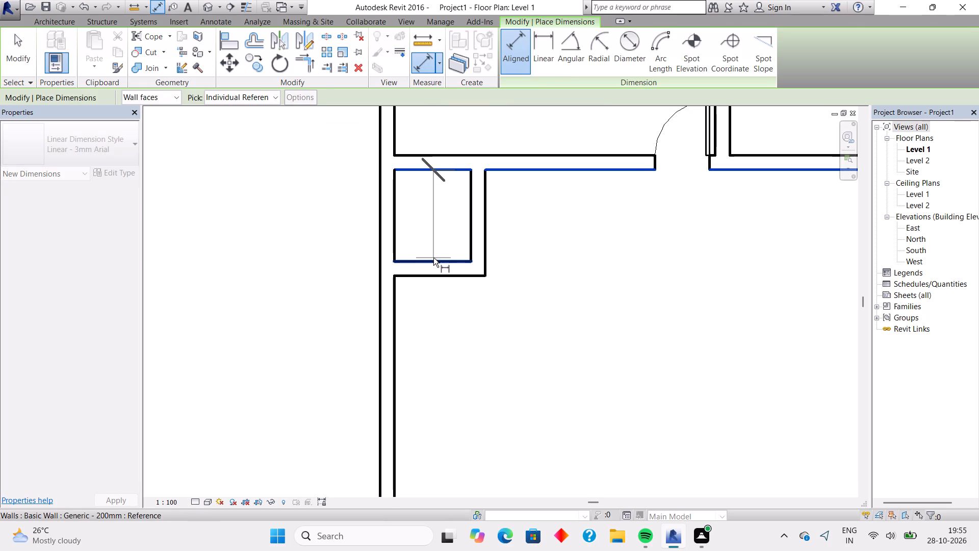
left_click(433, 259)
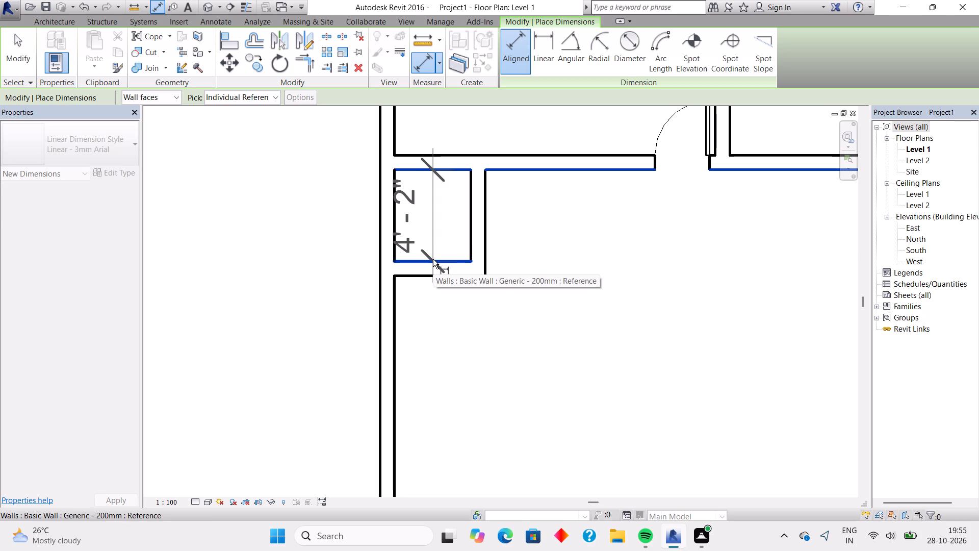
key("Escape")
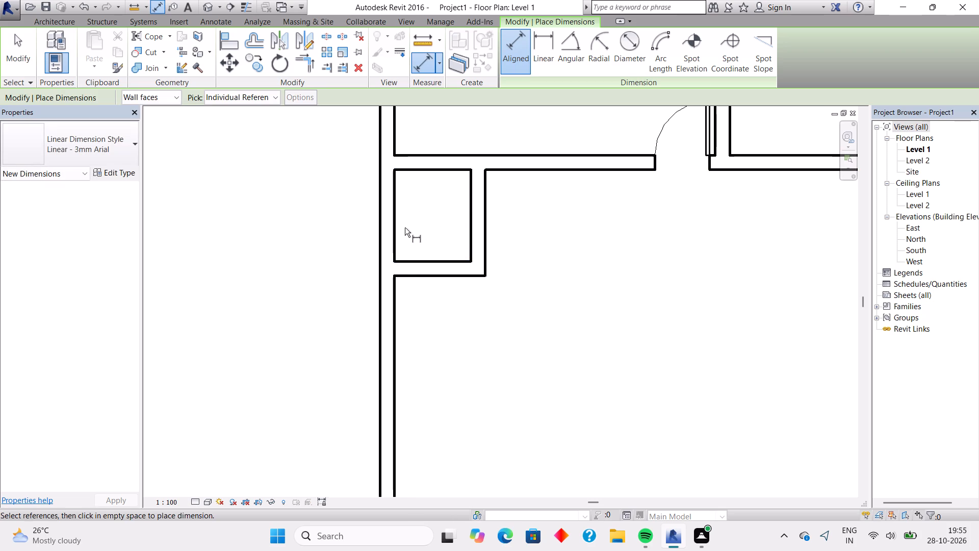
left_click(393, 234)
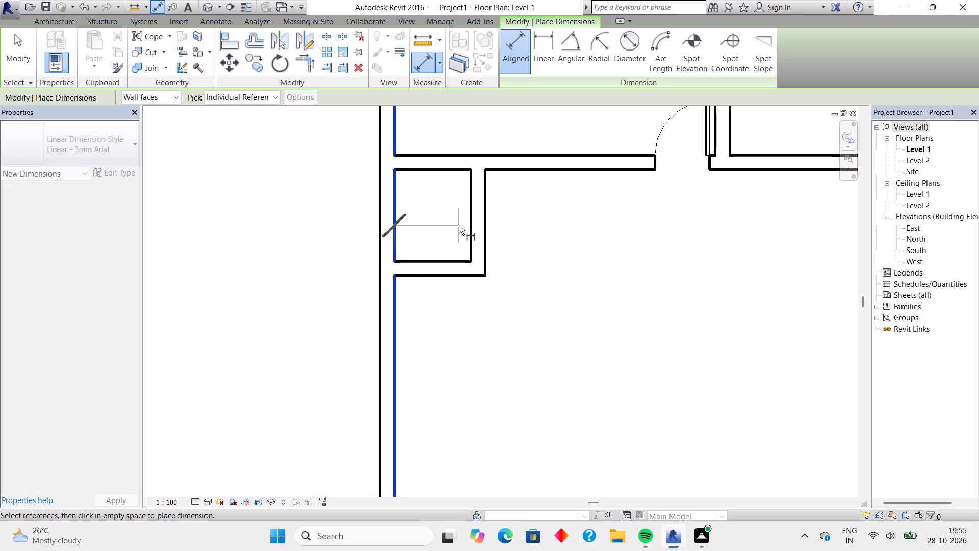
left_click(476, 236)
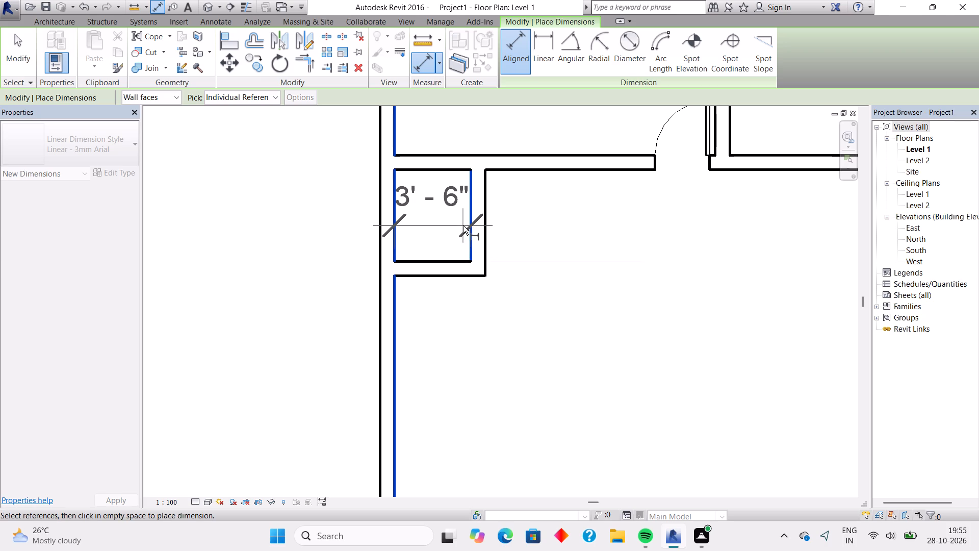
key("Escape")
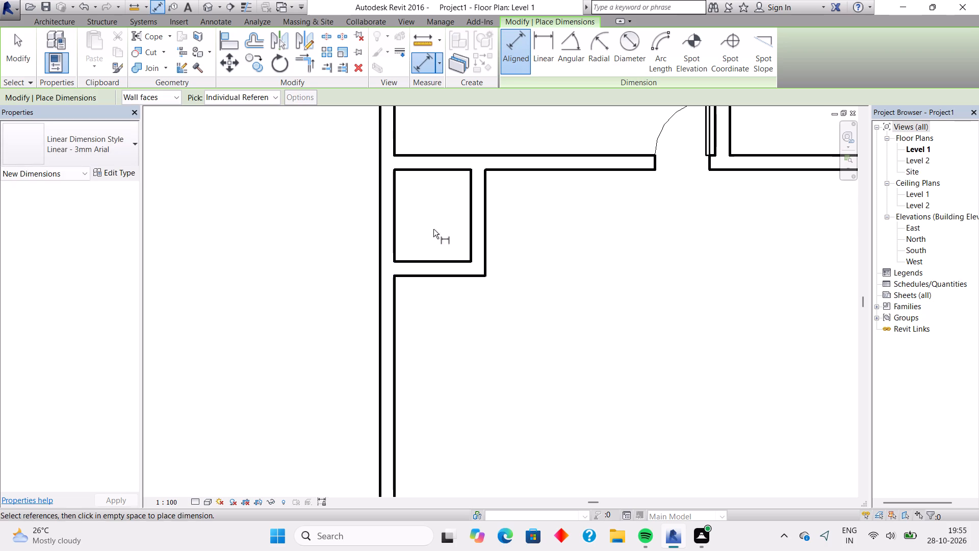
left_click(396, 241)
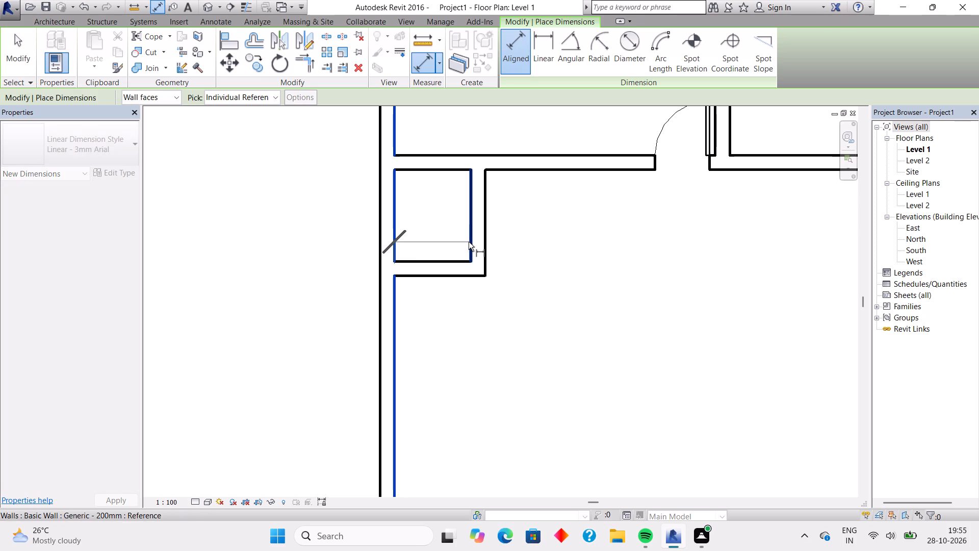
left_click(469, 242)
key("Escape")
Nudge the small corner room's right wall inward and its bottom wall up, making the interior about 3'4" by 4'1".
scroll(469, 242, "up", 3)
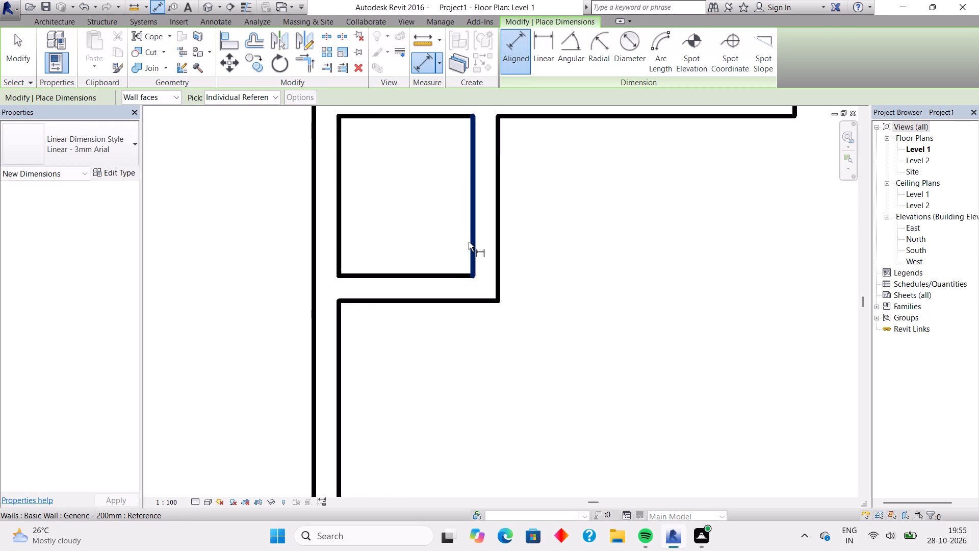
scroll(469, 242, "up", 4)
middle_click_drag(432, 214, 456, 338)
key("Escape")
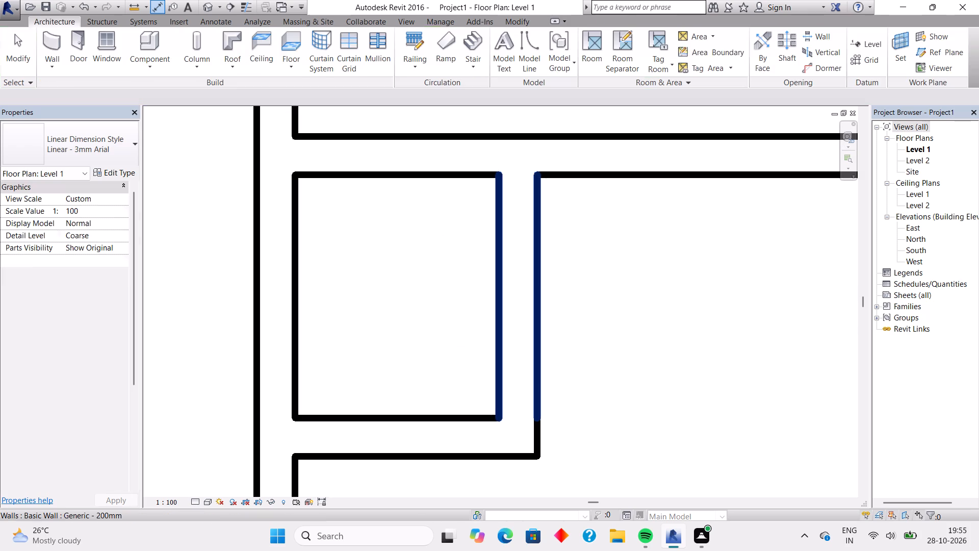
left_click(494, 323)
key("Left")
key("Left")
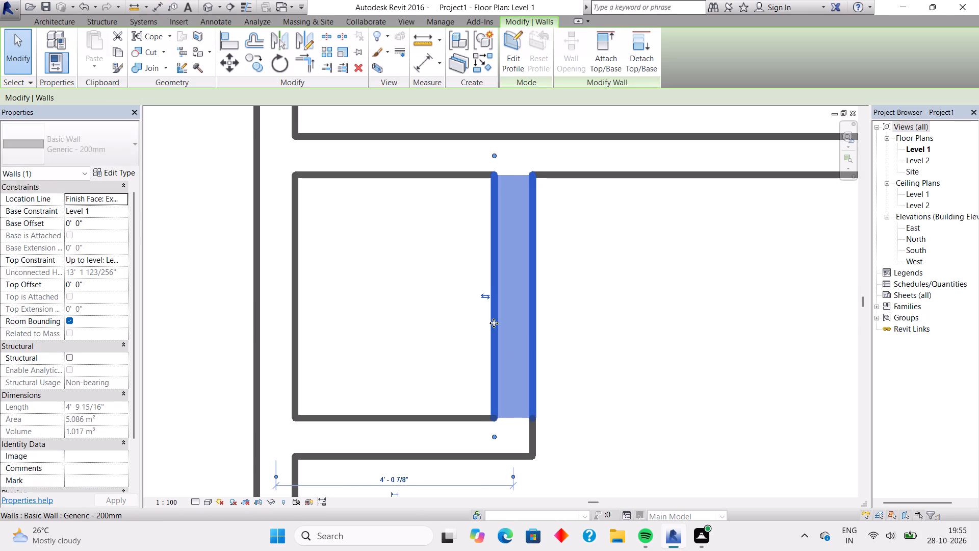
key("Left")
key("Left")
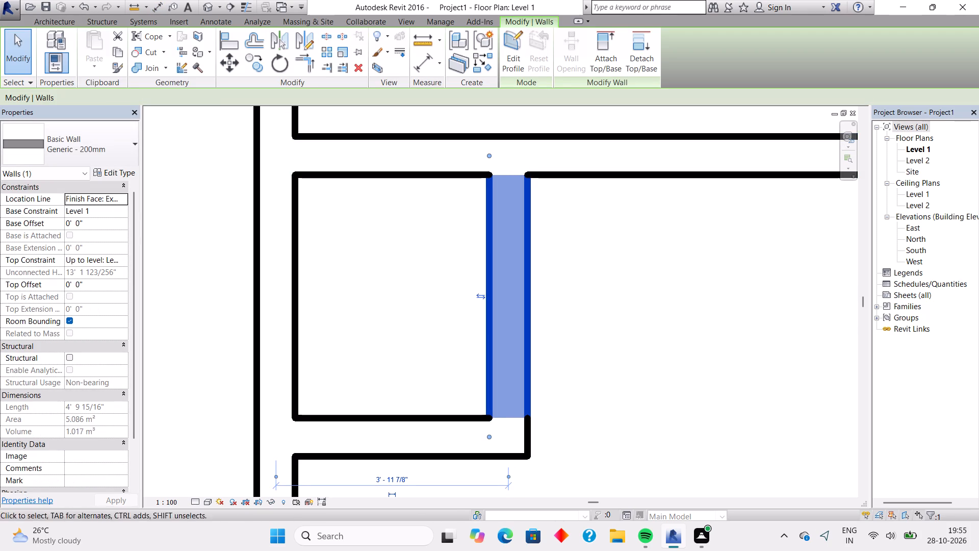
left_click(396, 427)
key("Up")
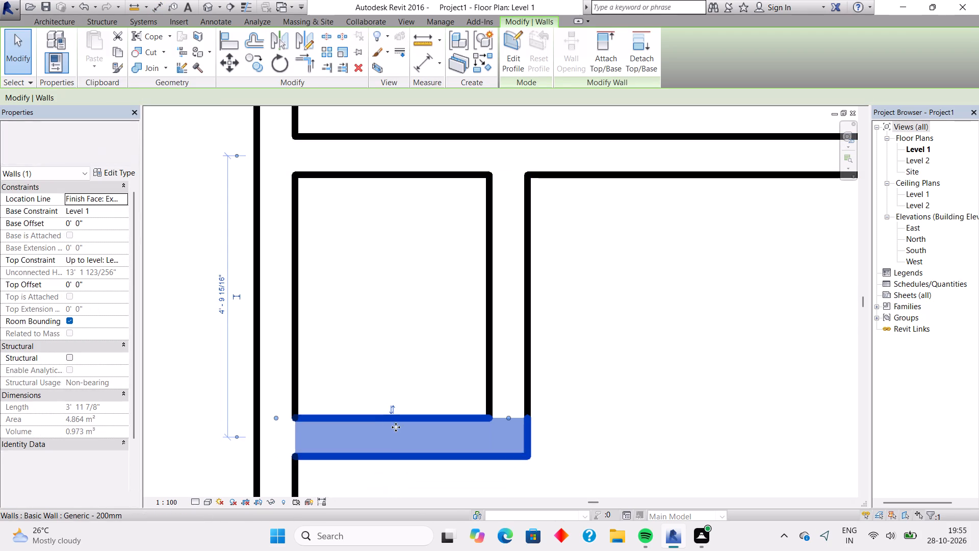
key("Up")
Measure the small corner room's inside height and width again after moving its walls.
left_click(423, 65)
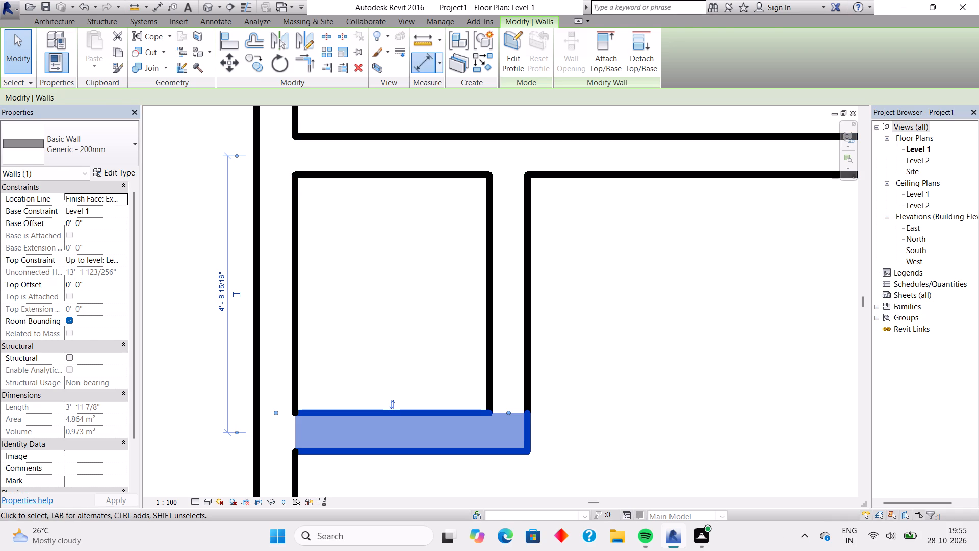
left_click(409, 182)
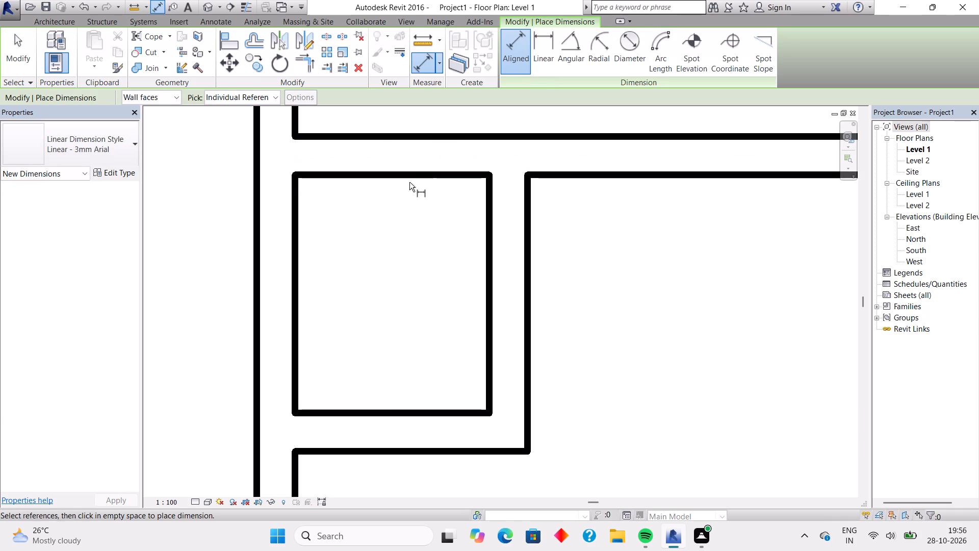
left_click(409, 180)
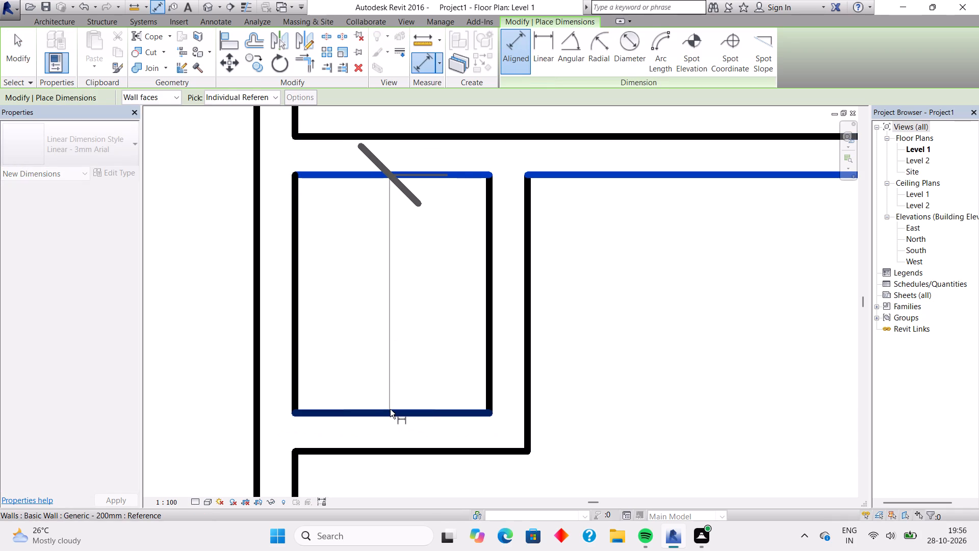
left_click(390, 409)
key("Escape")
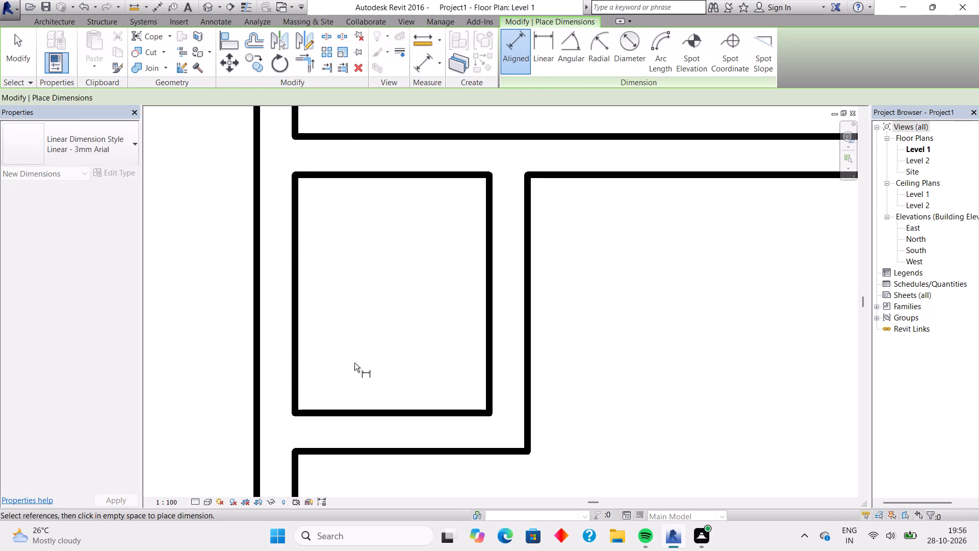
left_click(298, 331)
left_click(486, 350)
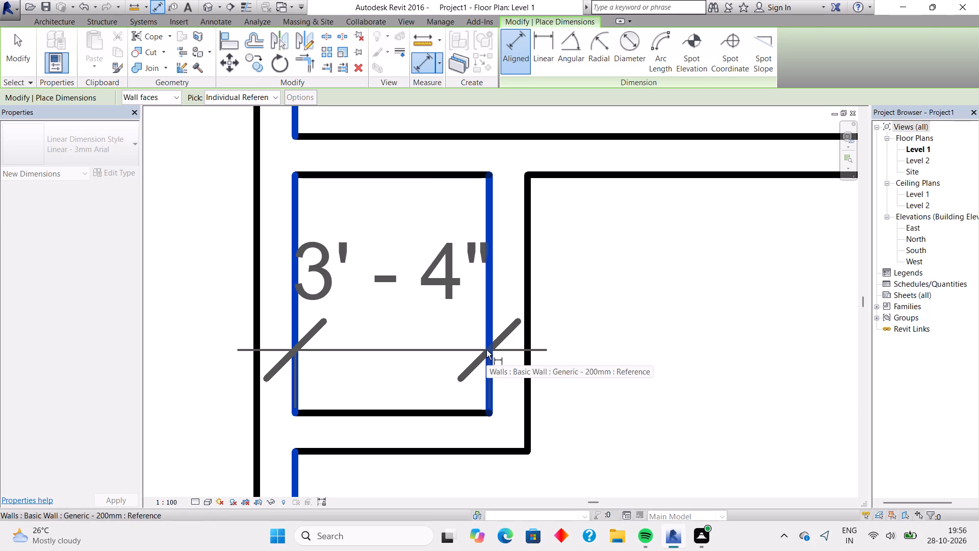
key("Escape")
key("Escape")
Nudge the small room's bottom wall up and its right wall inward, making the interior about 3'2 1/2" by 4'0 1/2".
left_click(436, 409)
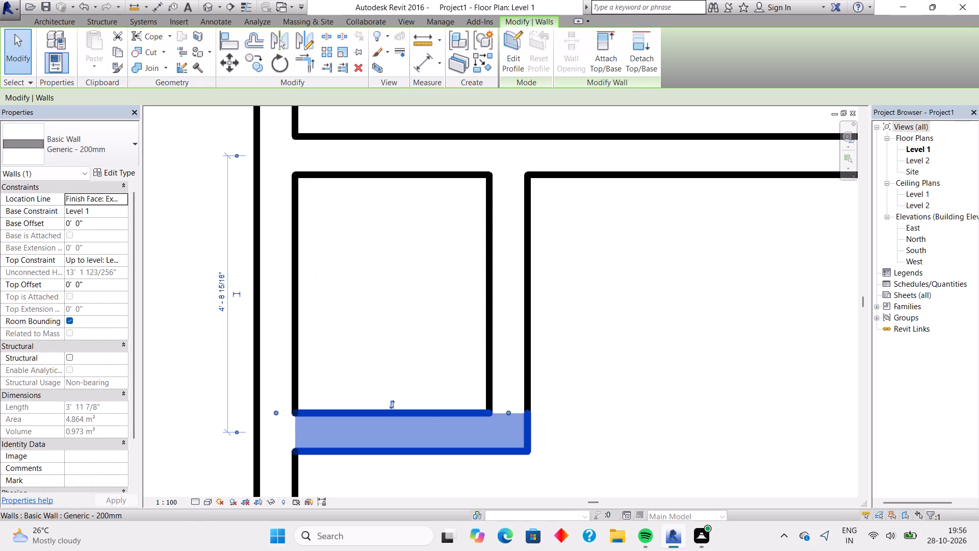
key("Up")
left_click(484, 367)
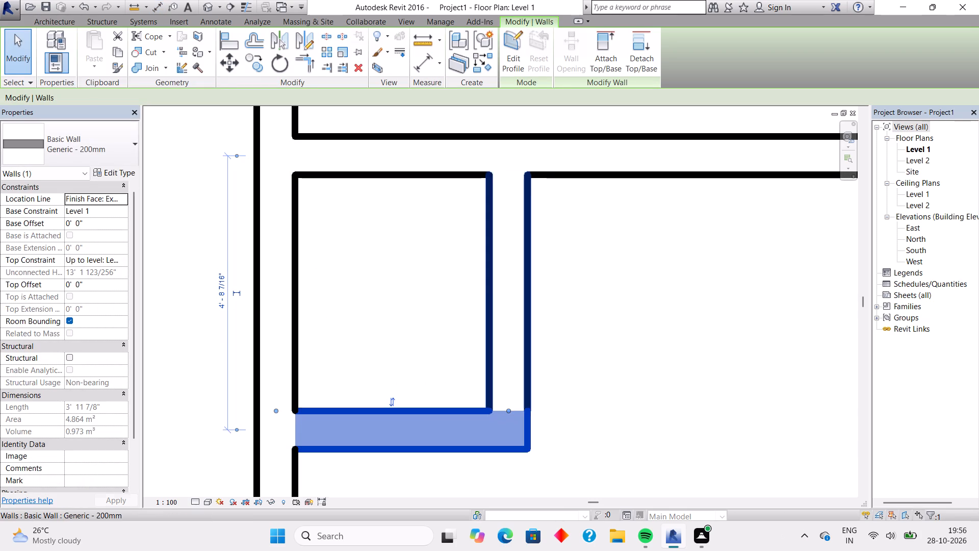
key("Left")
key("Left")
key("Left")
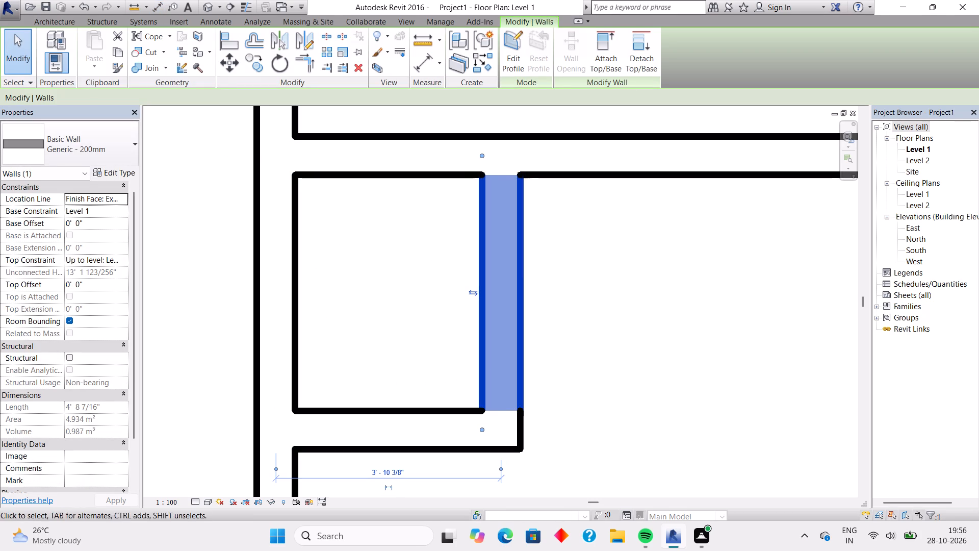
Check the small corner room's inside width and height between its wall faces.
left_click(424, 65)
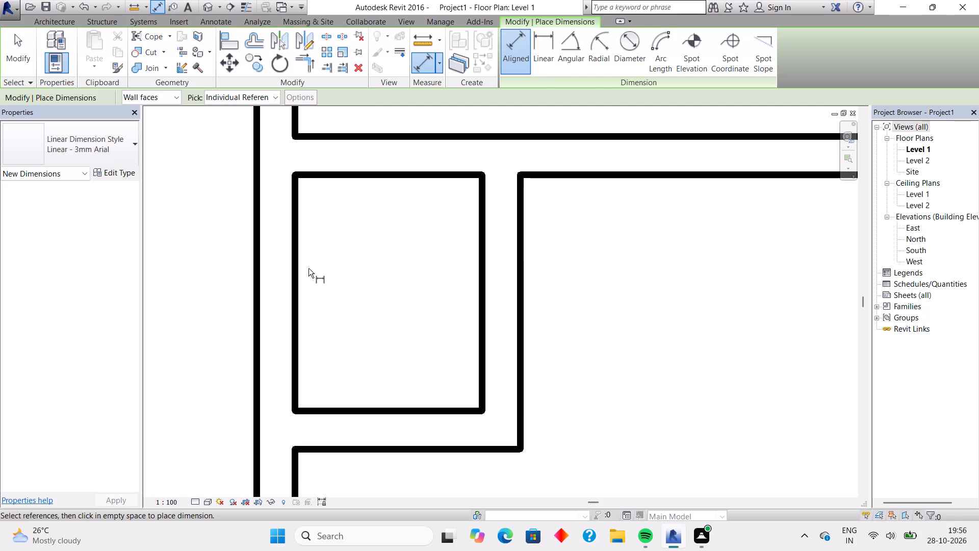
left_click_drag(296, 281, 319, 292)
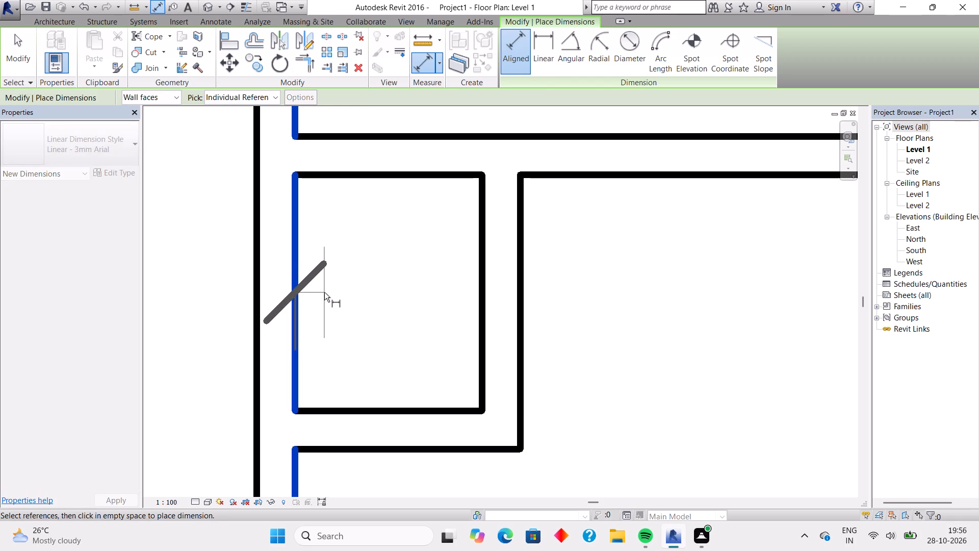
left_click(479, 297)
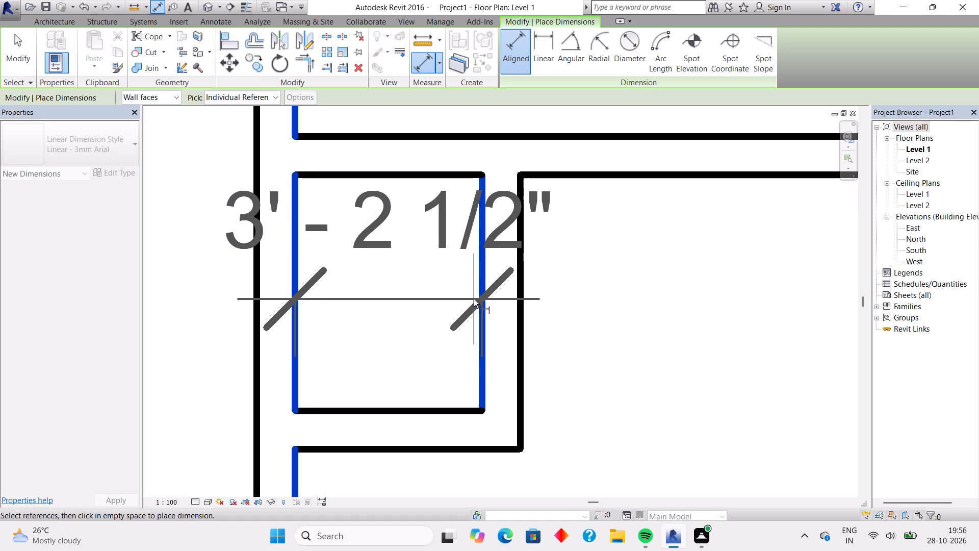
key("Escape")
left_click(397, 180)
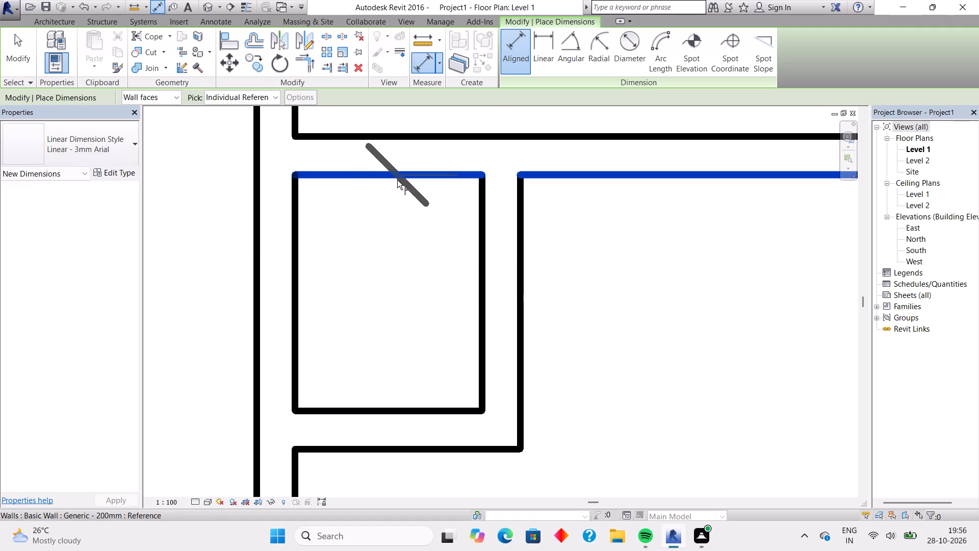
left_click(396, 412)
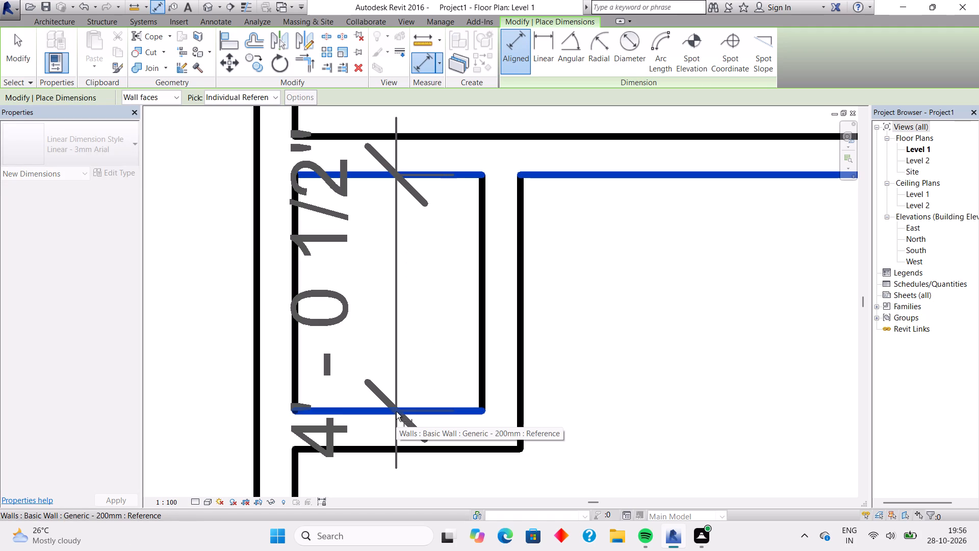
key("Escape")
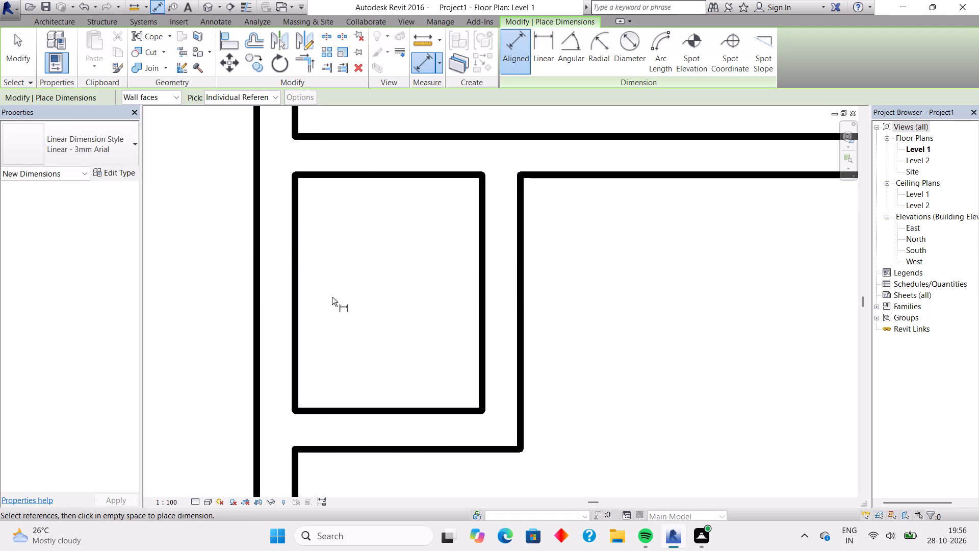
Check the small corner room's inside width, and nudge its right wall inward to make the interior about 3'1 1/2" wide.
left_click(290, 321)
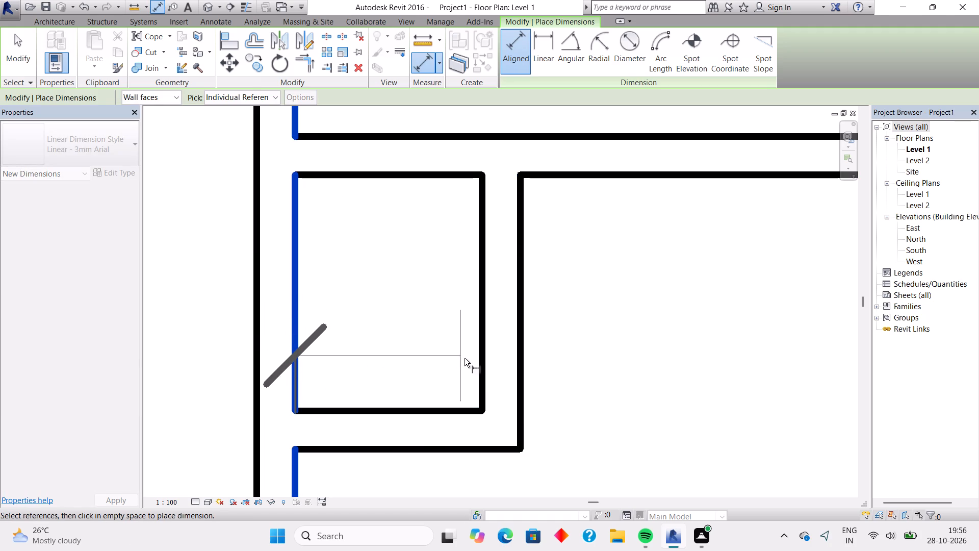
left_click(483, 371)
key("Escape")
key("Escape")
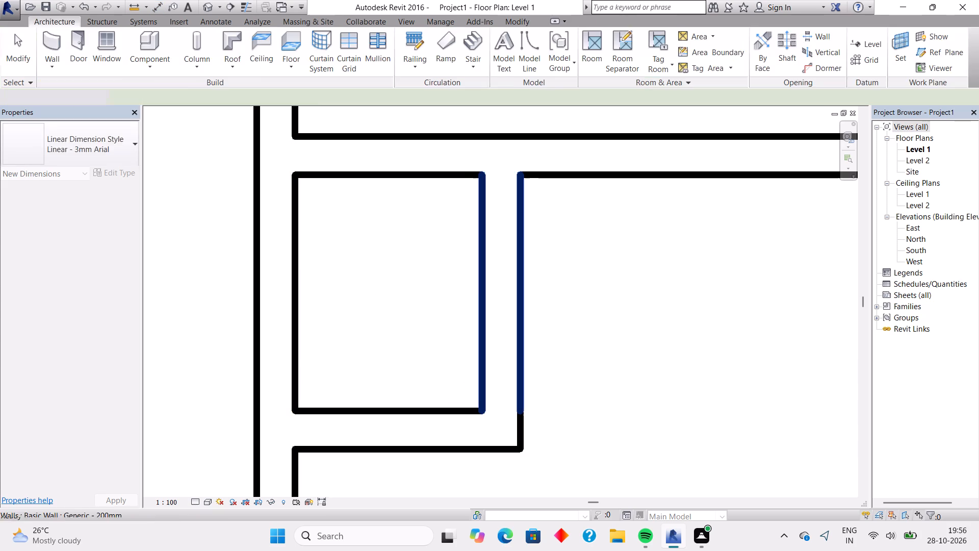
left_click(480, 346)
key("Left")
key("Left")
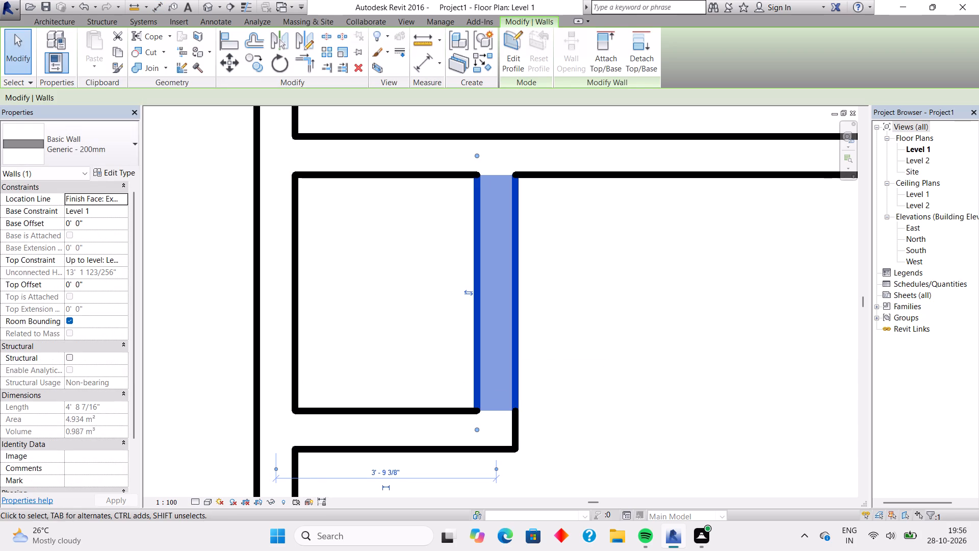
Measure the small corner room's inside width again and nudge its right wall two more increments inward.
left_click(415, 70)
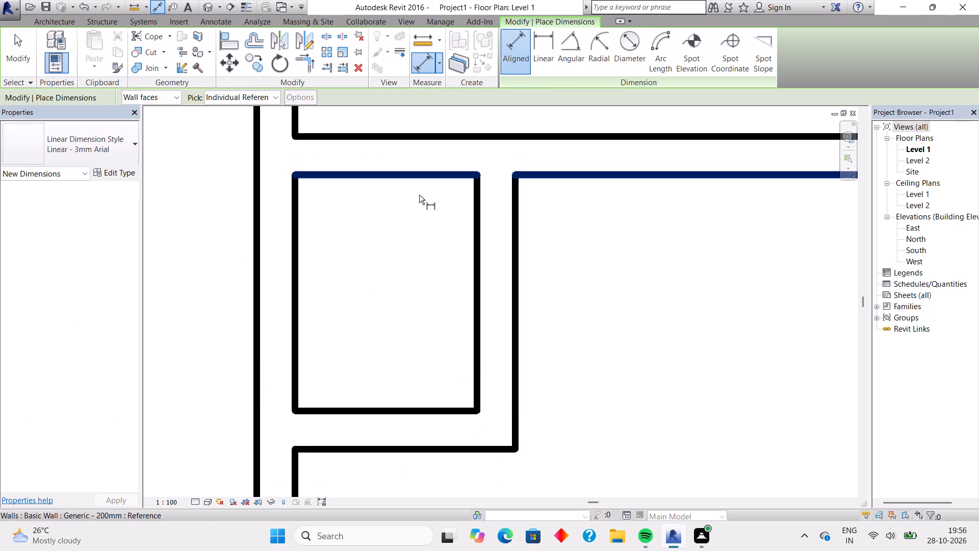
left_click(298, 314)
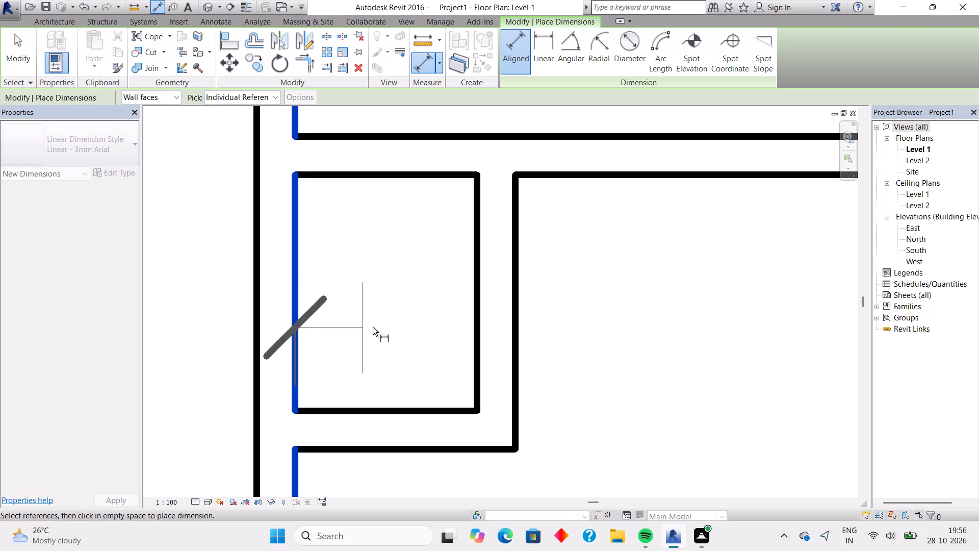
left_click(474, 356)
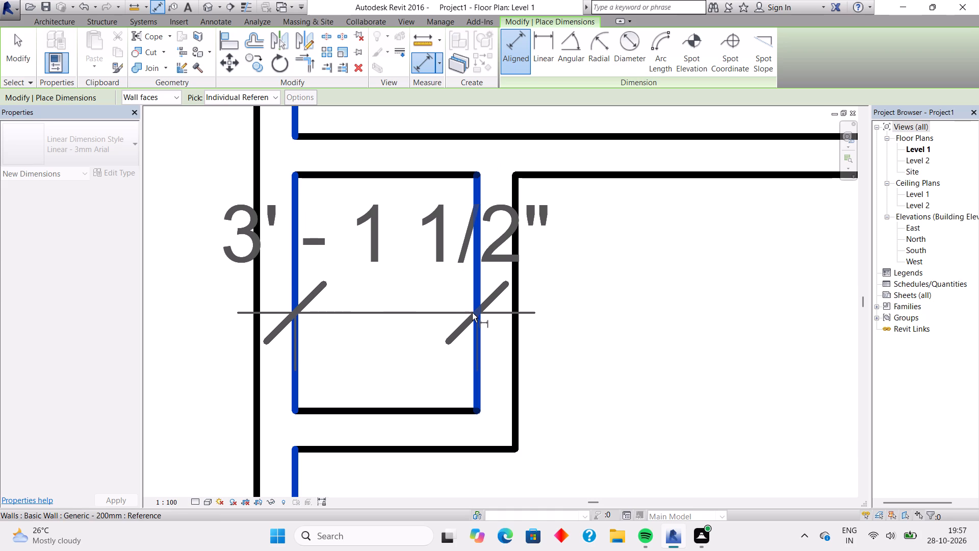
key("Escape")
key("Escape")
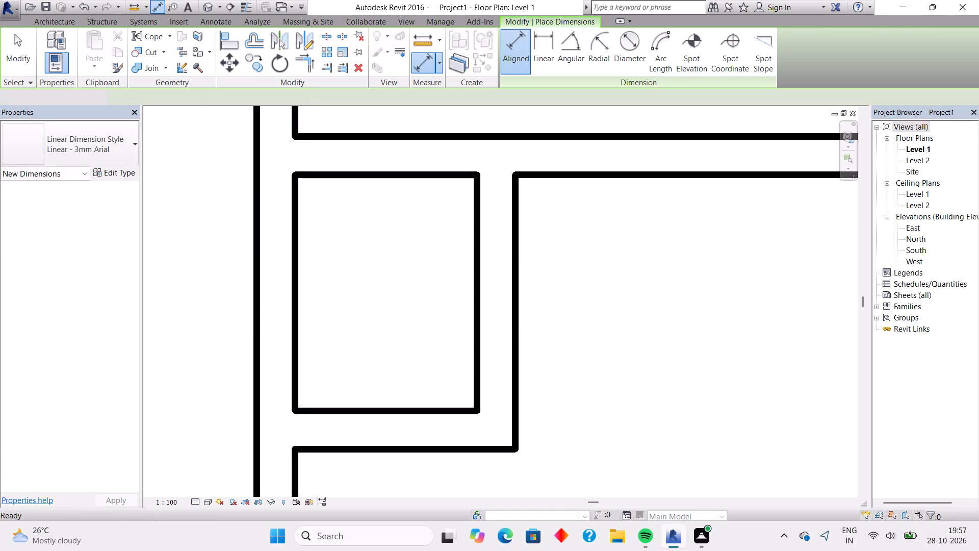
left_click(472, 313)
key("Left")
key("Left")
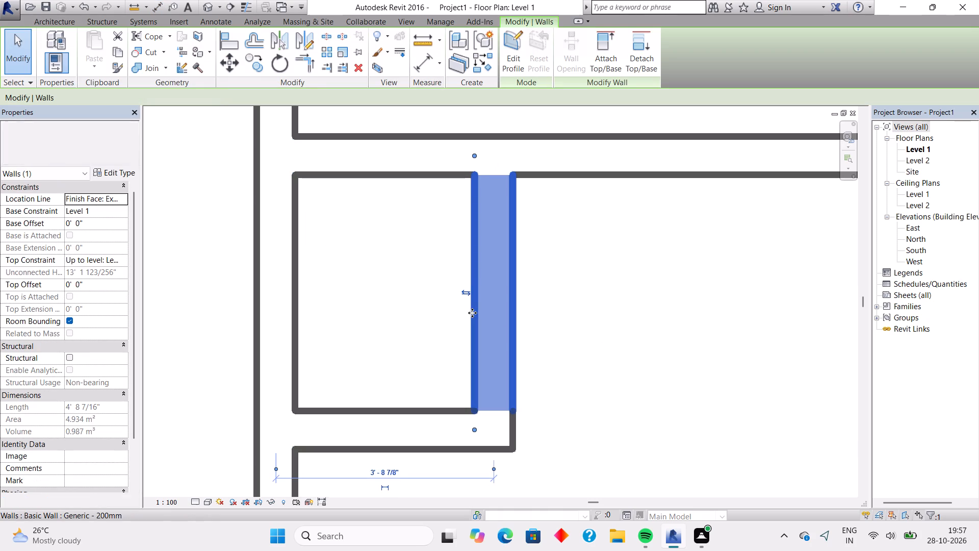
Measure the small corner room's inside width and height between its wall faces.
left_click(412, 64)
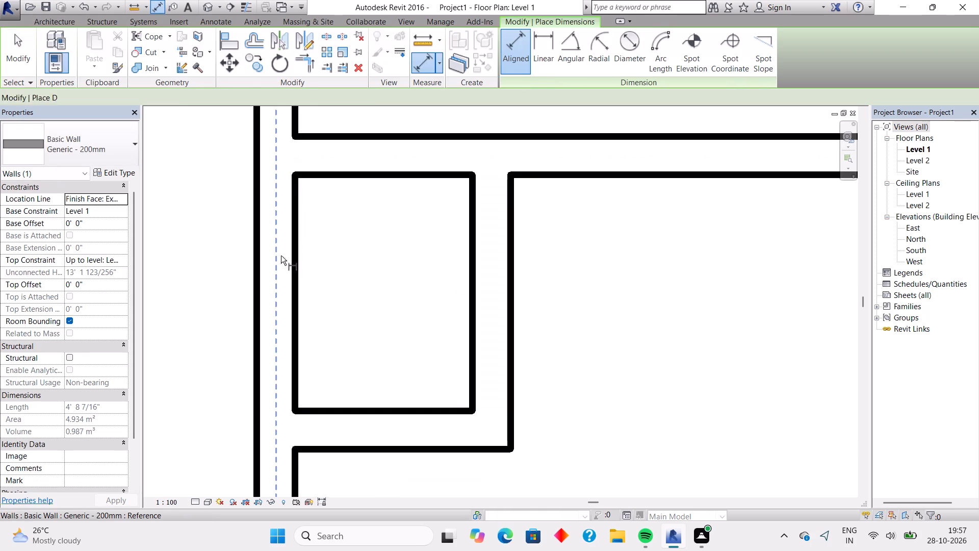
left_click(291, 271)
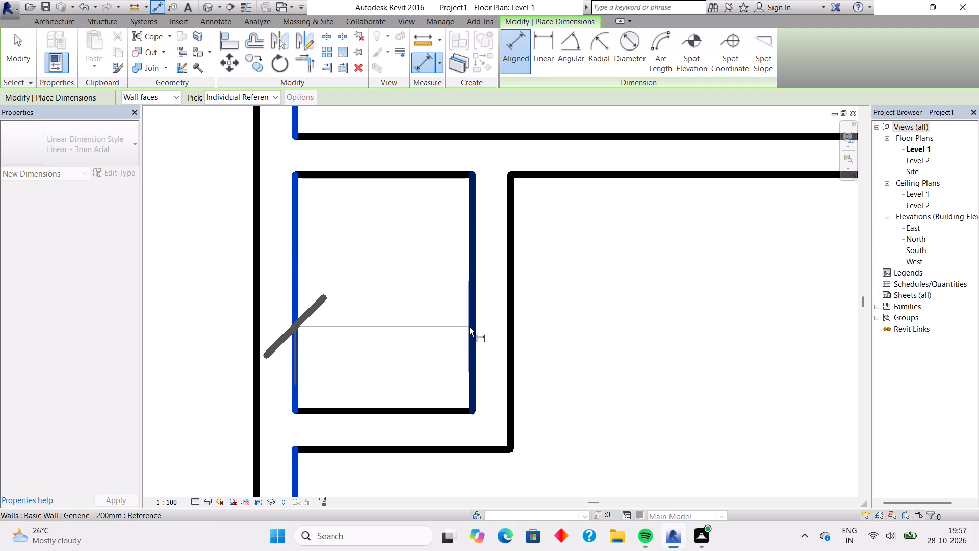
left_click(469, 327)
key("Escape")
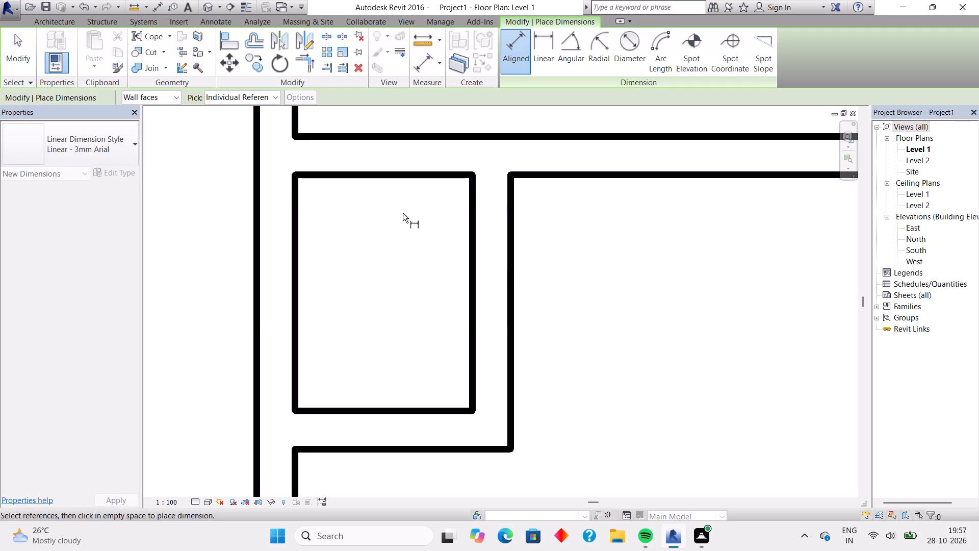
left_click(382, 173)
left_click(388, 407)
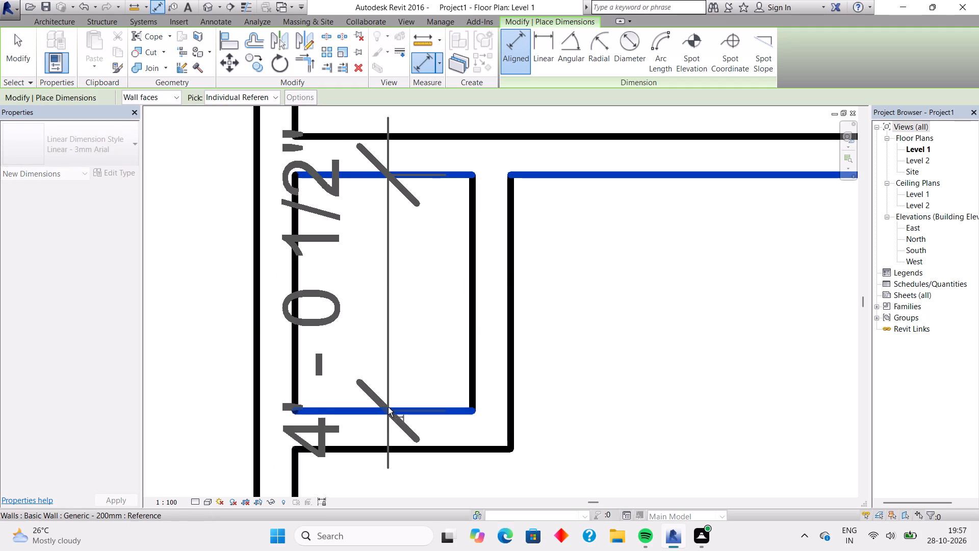
key("Escape")
Draw two crossing diagonal model lines in the Thin Lines style between opposite inside corners of the small corner room.
scroll(404, 270, "down", 2)
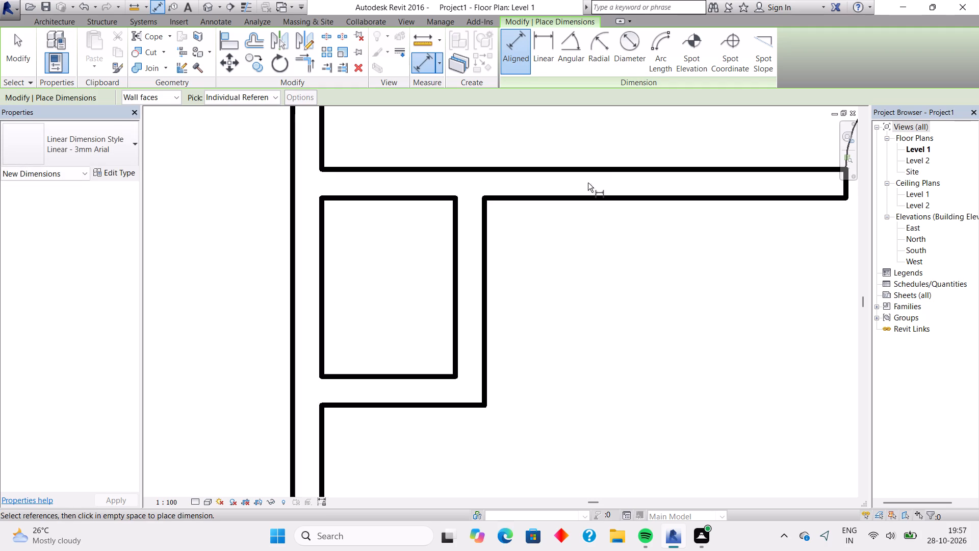
left_click(58, 16)
left_click(521, 38)
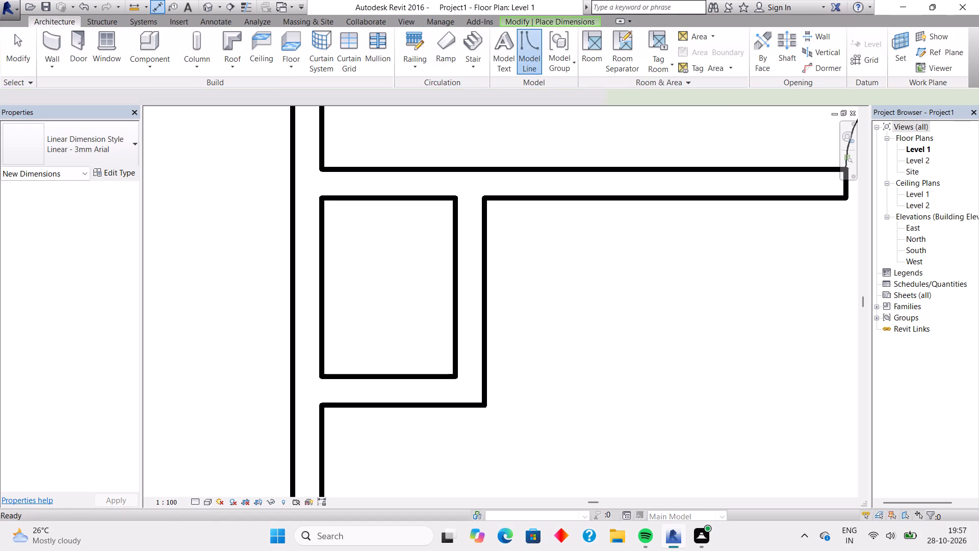
left_click(597, 54)
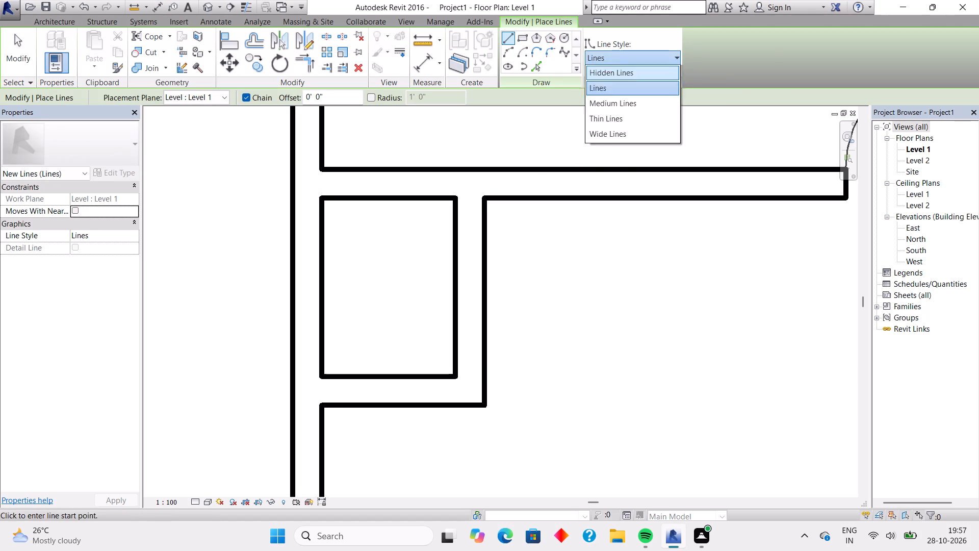
left_click(602, 193)
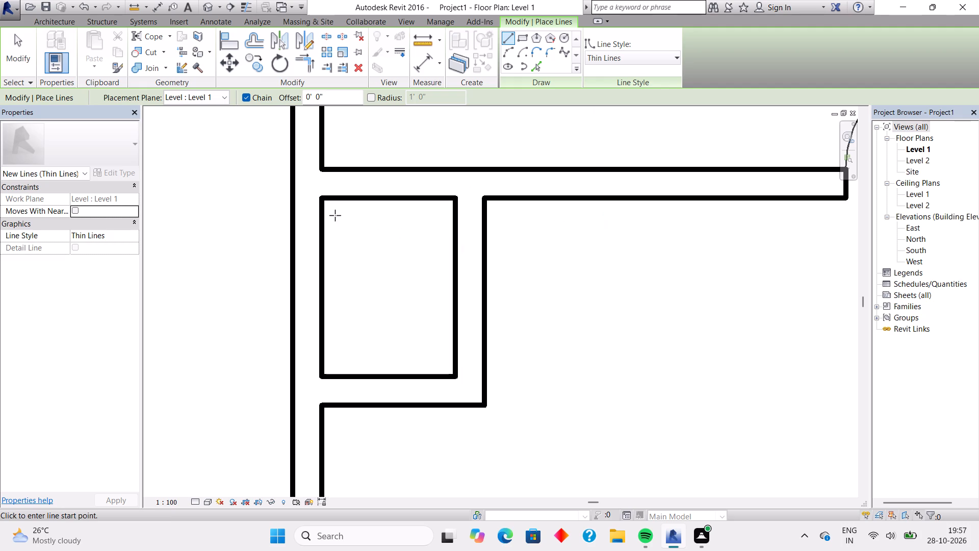
left_click(325, 202)
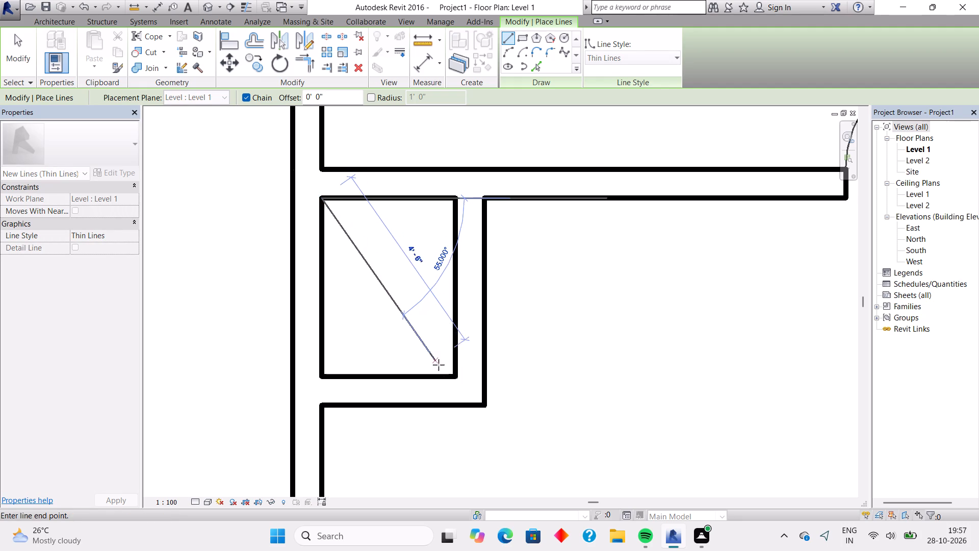
left_click(452, 378)
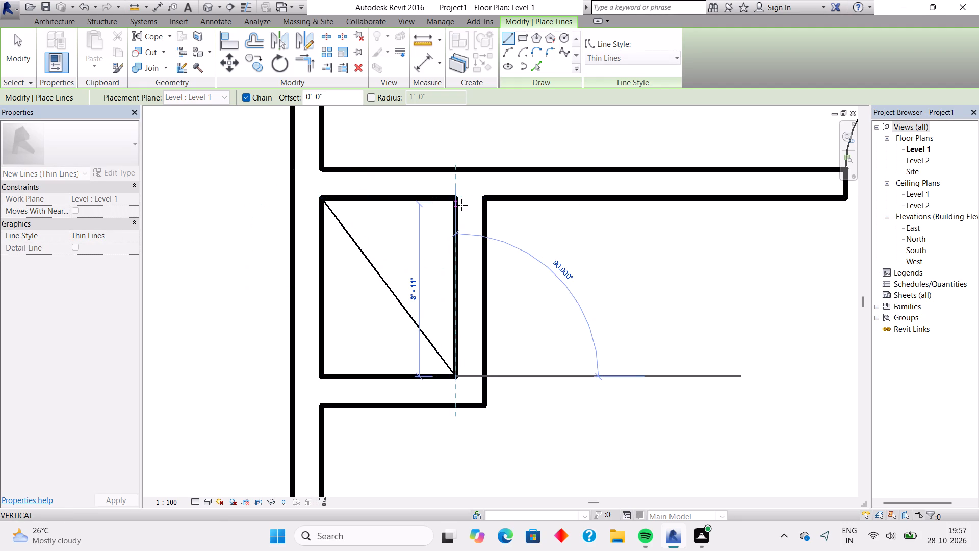
key("Escape")
left_click(454, 200)
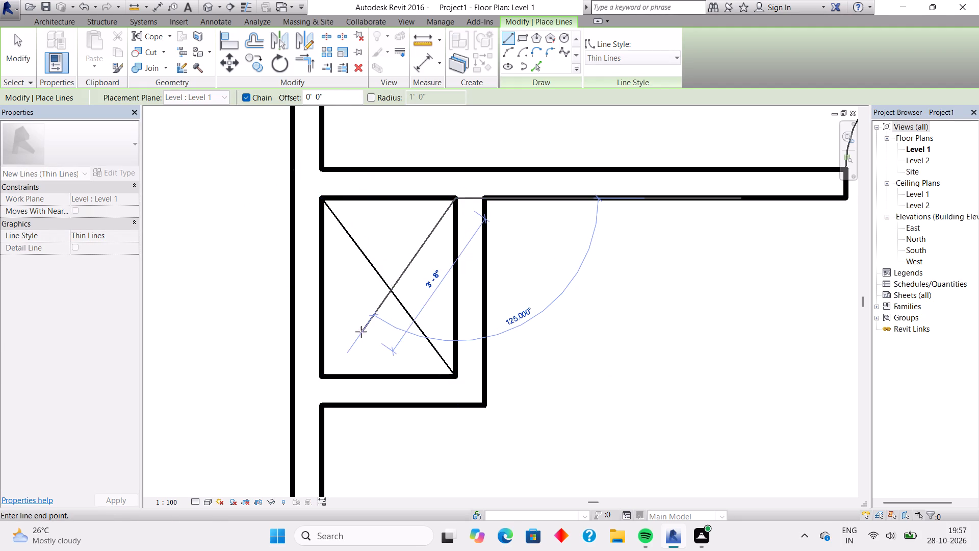
left_click(320, 374)
key("Escape")
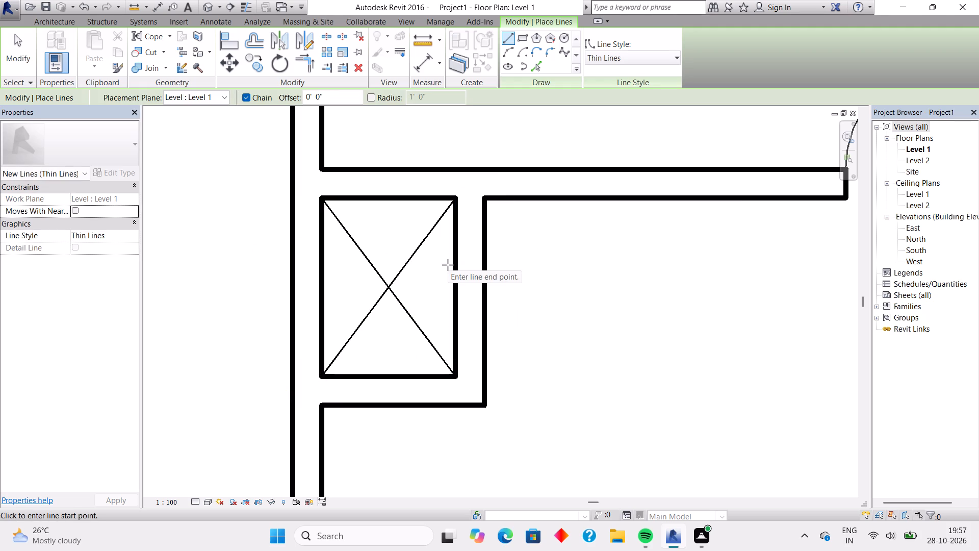
Draw two Generic - 200mm walls enclosing a small room about 3'0" high inside, below the upper-right room against the right exterior wall.
scroll(448, 265, "down", 8)
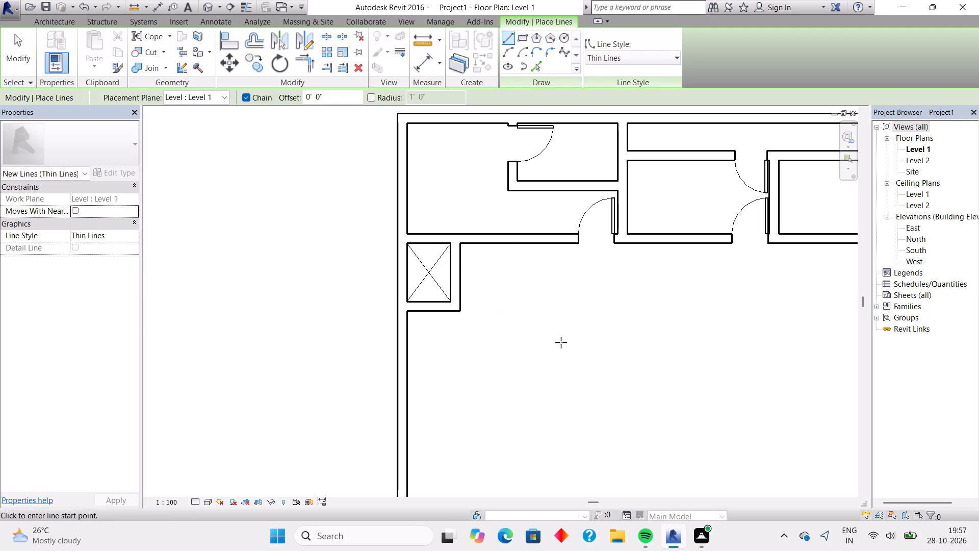
middle_click_drag(693, 331, 198, 315)
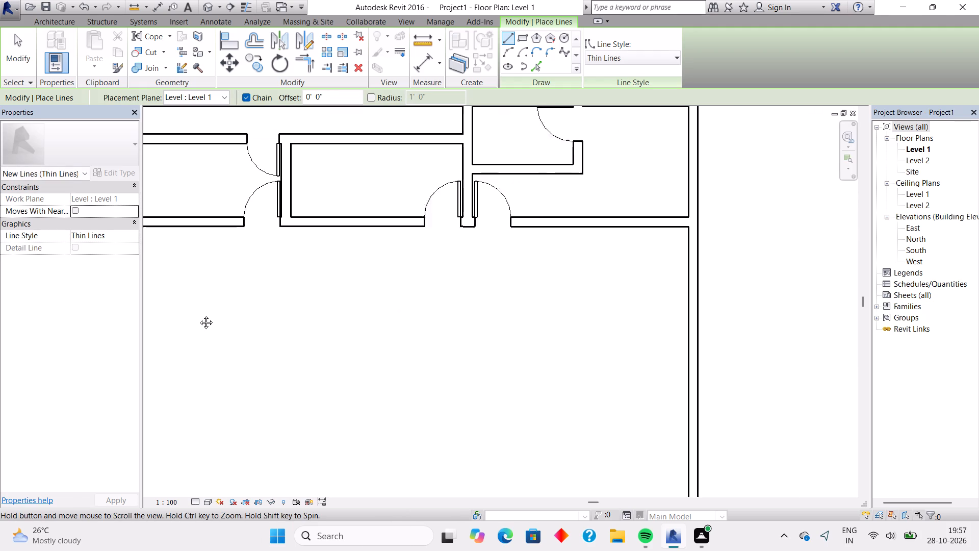
middle_click_drag(198, 315, 197, 315)
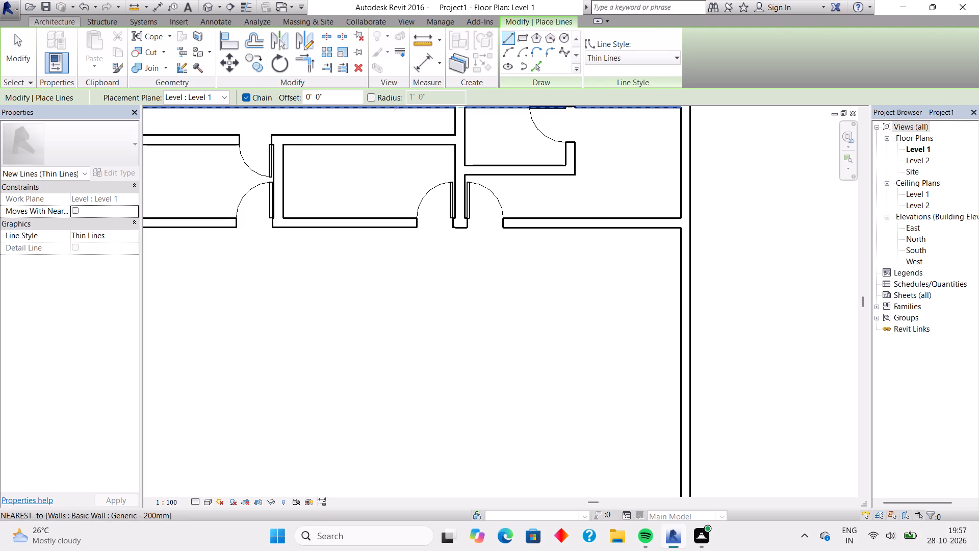
left_click(51, 26)
left_click(56, 37)
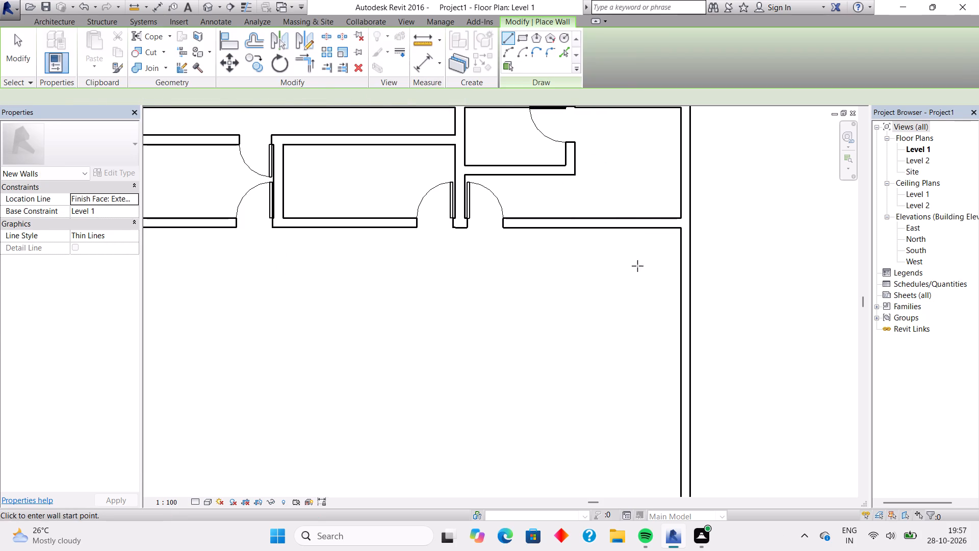
left_click(679, 279)
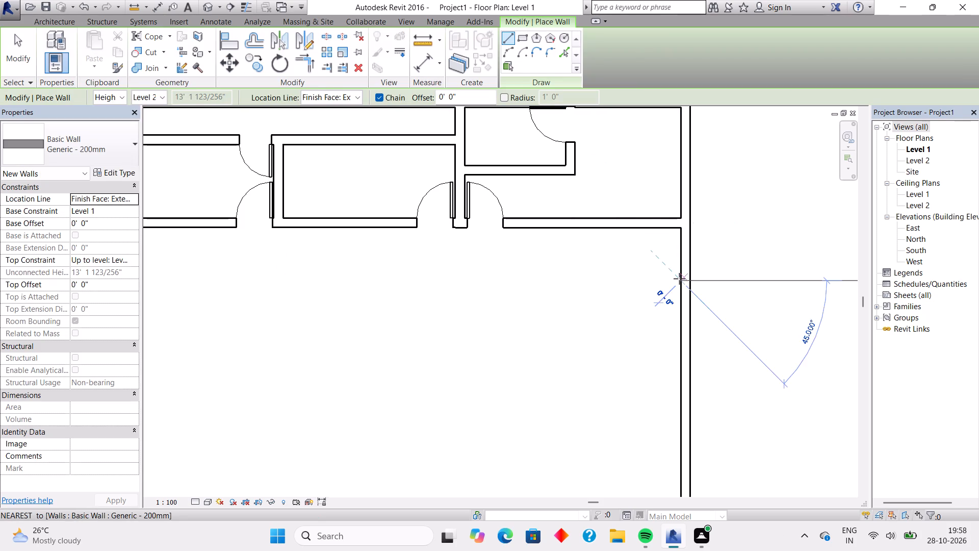
left_click(632, 284)
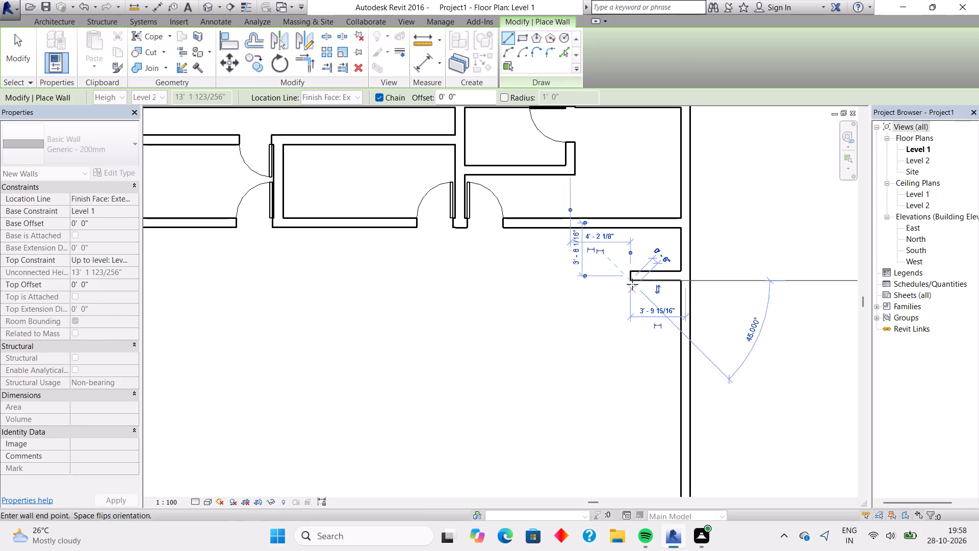
left_click(630, 226)
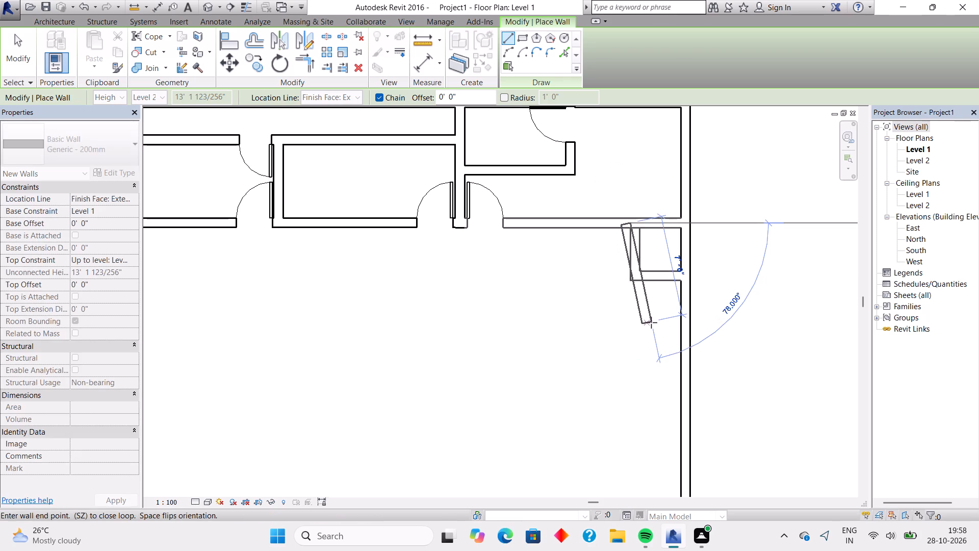
key("Escape")
Measure the inside height and width of the new small room on the right exterior wall.
middle_click_drag(655, 268, 571, 305)
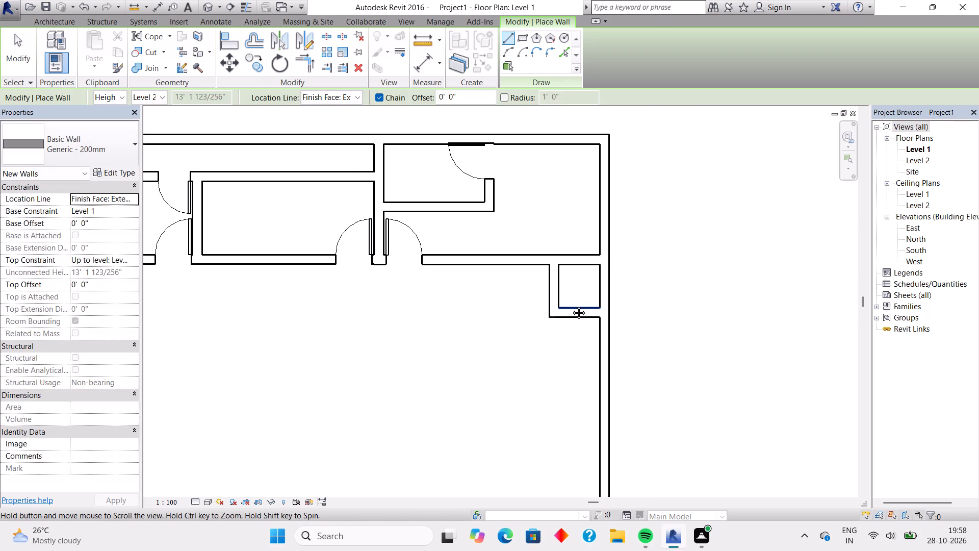
middle_click_drag(571, 305, 562, 311)
middle_click(561, 312)
scroll(561, 312, "up", 7)
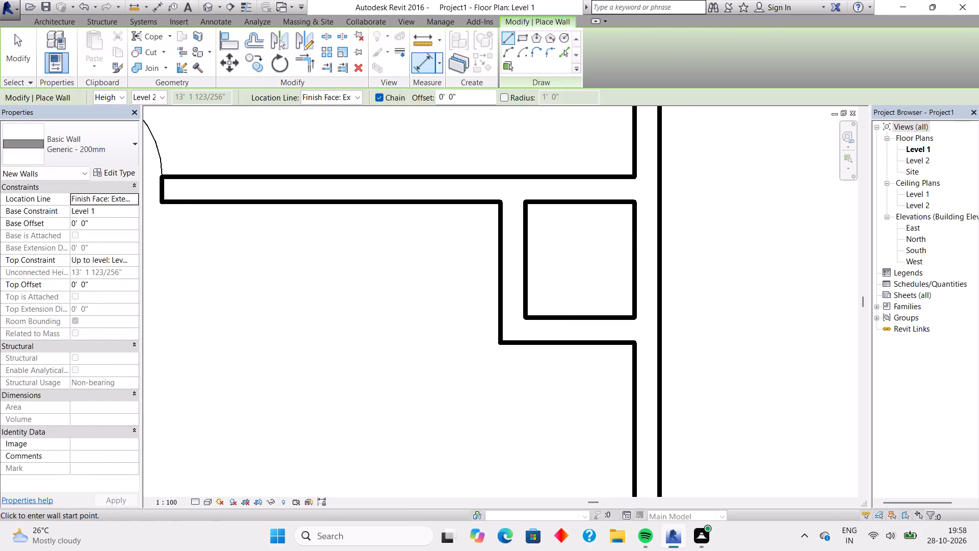
left_click(416, 64)
left_click(547, 207)
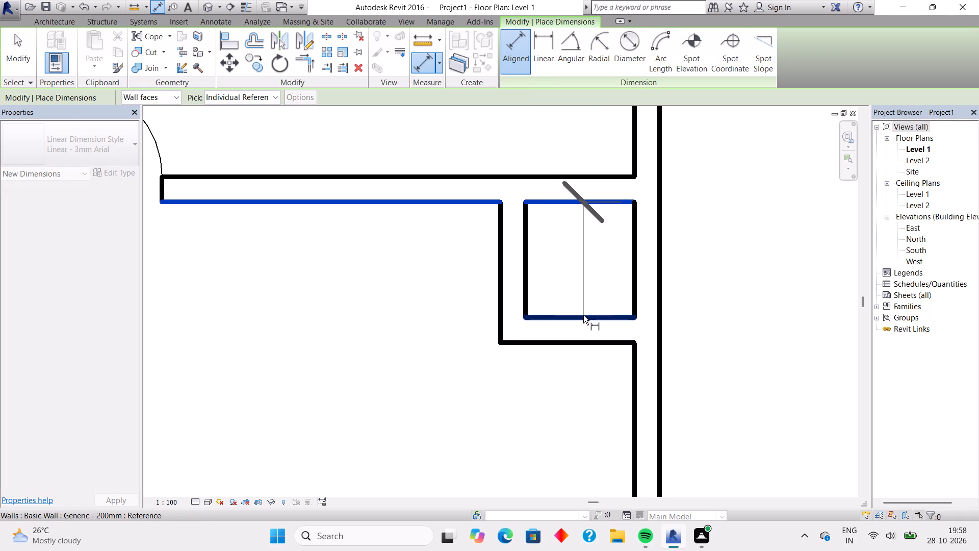
left_click(583, 315)
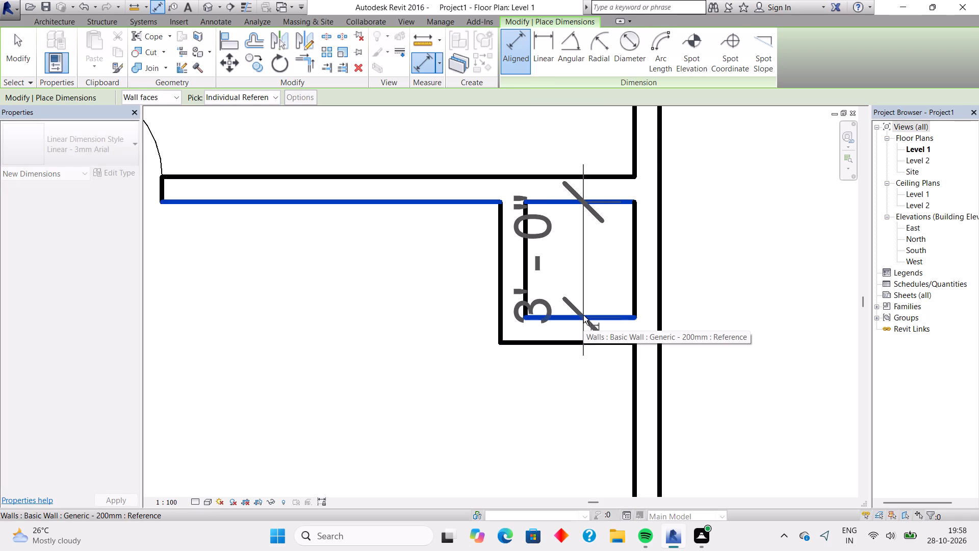
key("Escape")
left_click(527, 282)
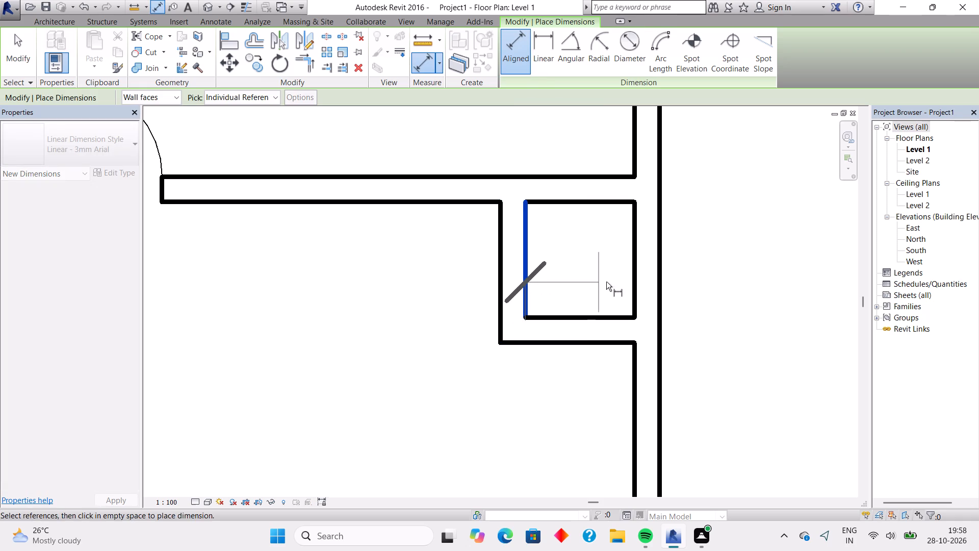
left_click(631, 282)
key("Escape")
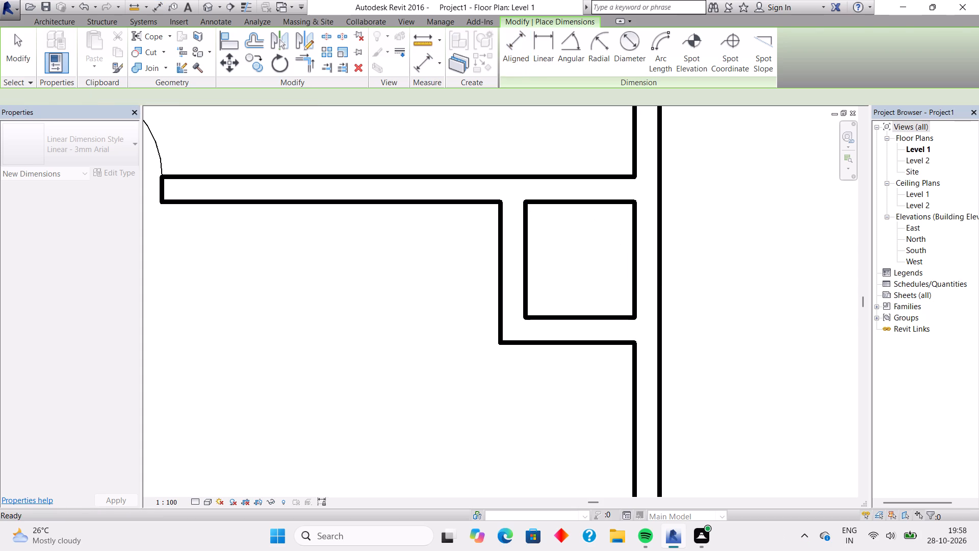
key("Escape")
Nudge the new small room's left wall three increments outward, away from the right exterior wall.
left_click(529, 279)
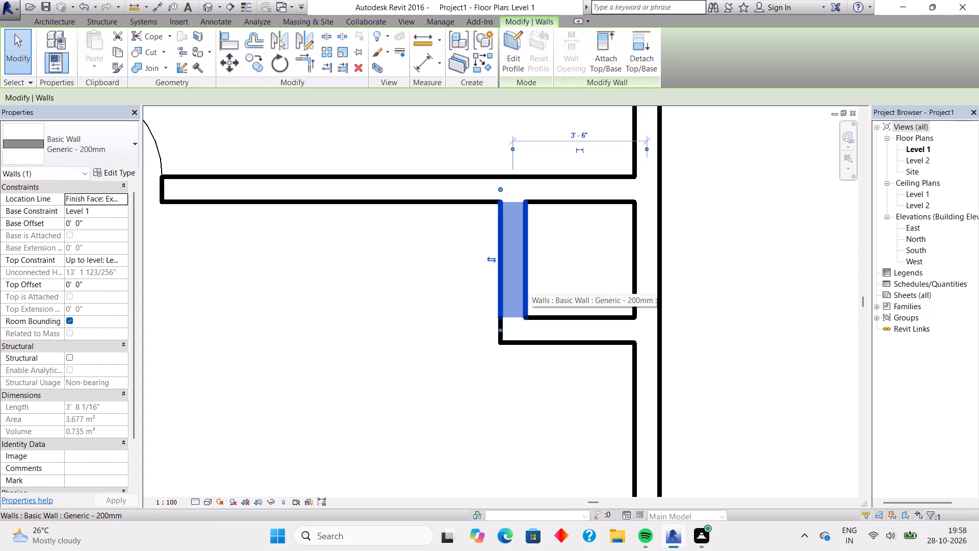
key("Left")
key("Left")
key("Left")
Nudge the small side room's bottom wall four increments downward, to an inside height of about 3'4".
left_click(596, 318)
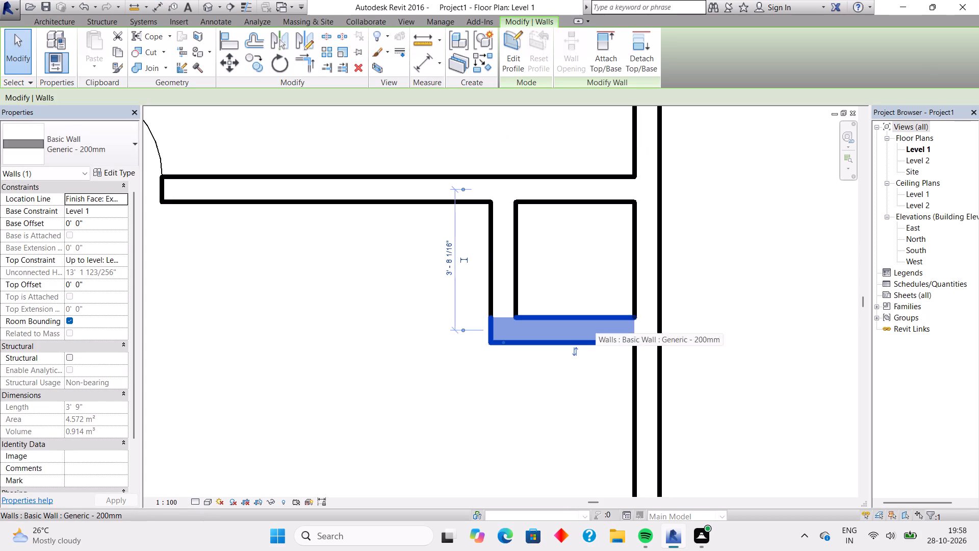
key("Down")
key("Down")
key("Down")
key("Down")
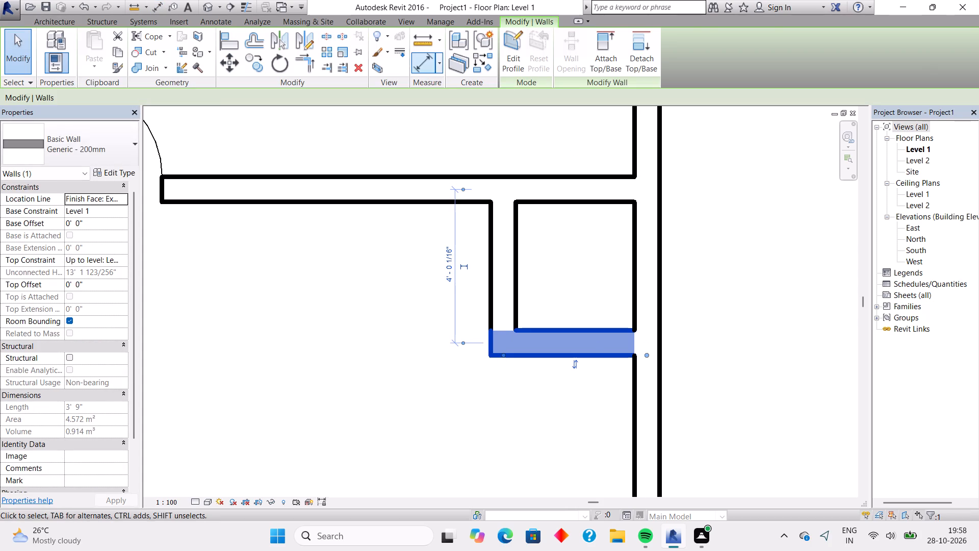
Measure the inside height and inside width of the small room on the right exterior wall.
left_click(424, 72)
left_click(560, 209)
left_click(572, 204)
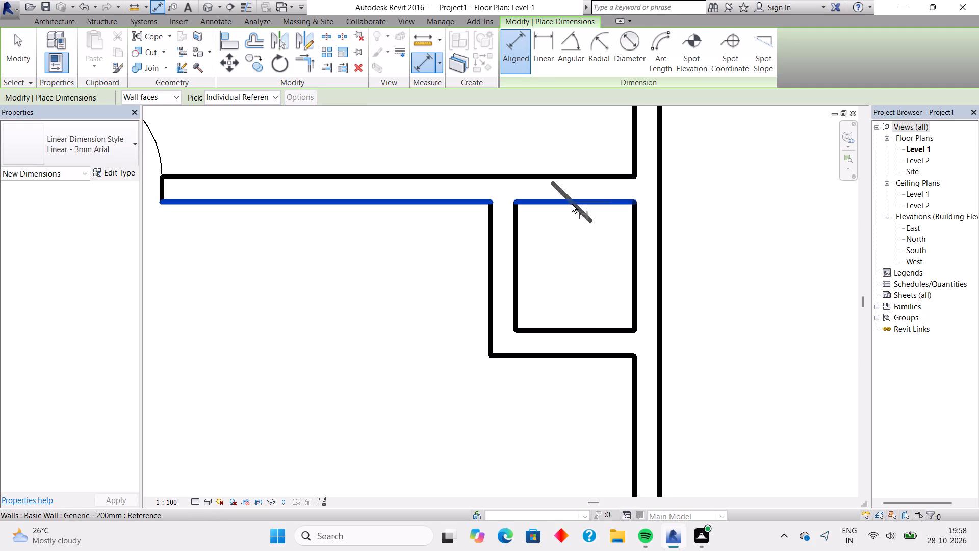
left_click(566, 330)
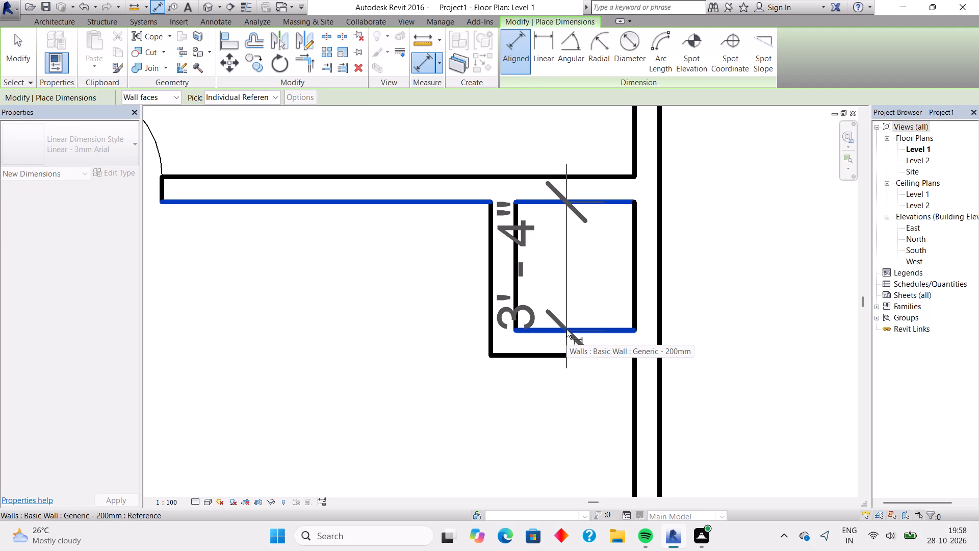
key("Escape")
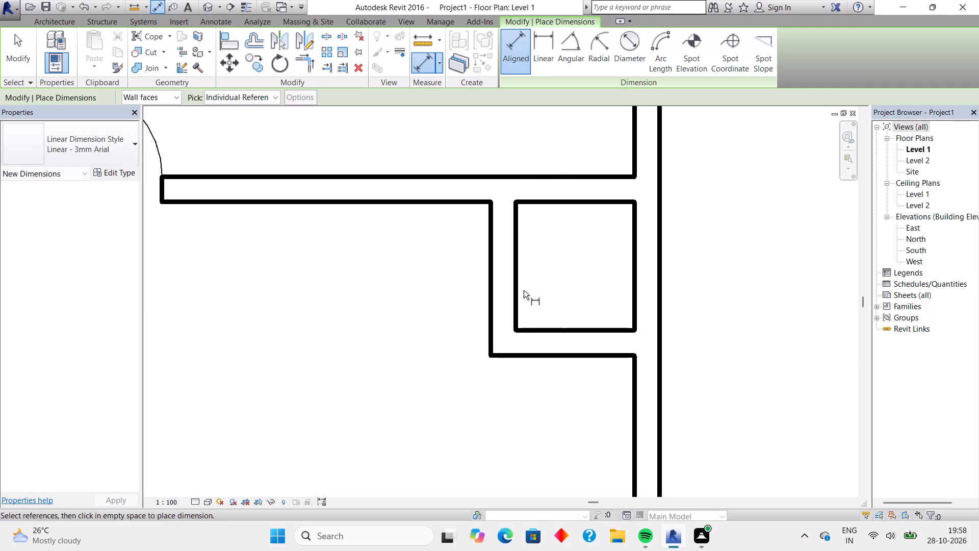
left_click(519, 287)
left_click(635, 285)
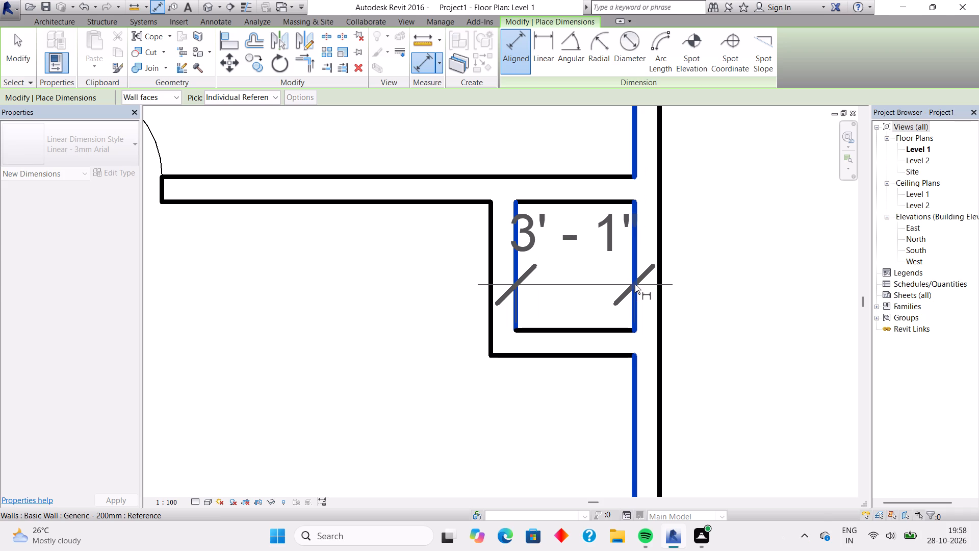
key("Escape")
key("Escape")
Nudge the small room's bottom wall another four increments downward, to an inside height of about 3'8".
left_click(560, 330)
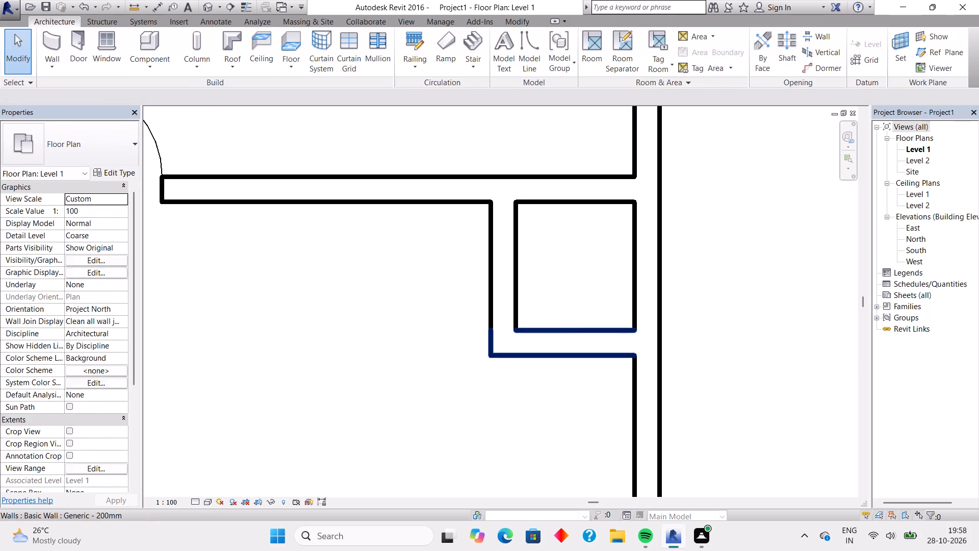
key("Down")
key("Down")
key("Down")
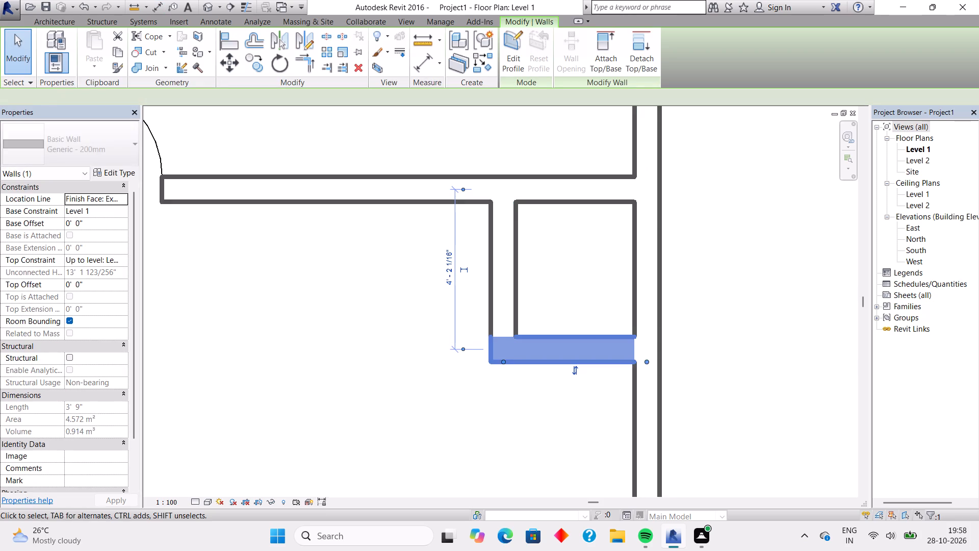
key("Down")
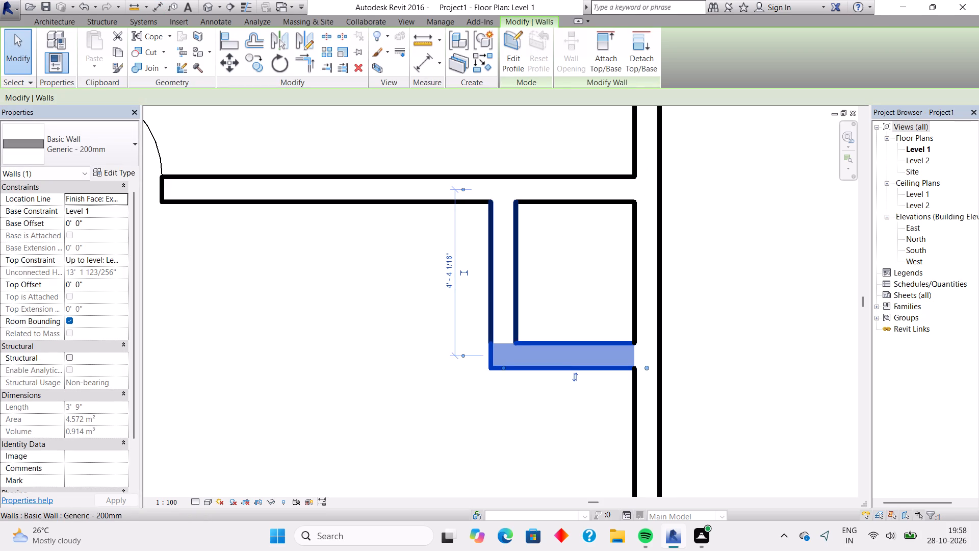
Measure the small room's inside width and inside height between its wall faces.
left_click(420, 74)
left_click(421, 66)
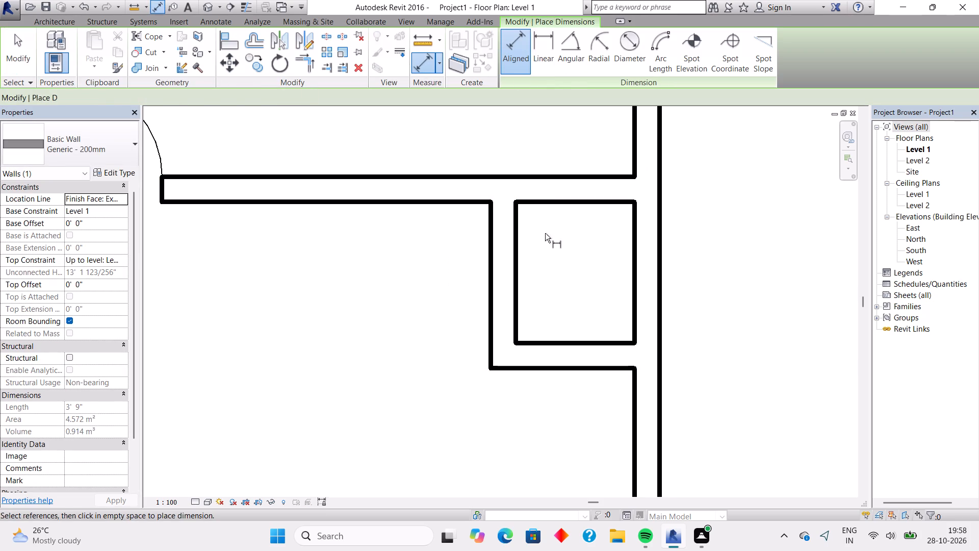
left_click(519, 265)
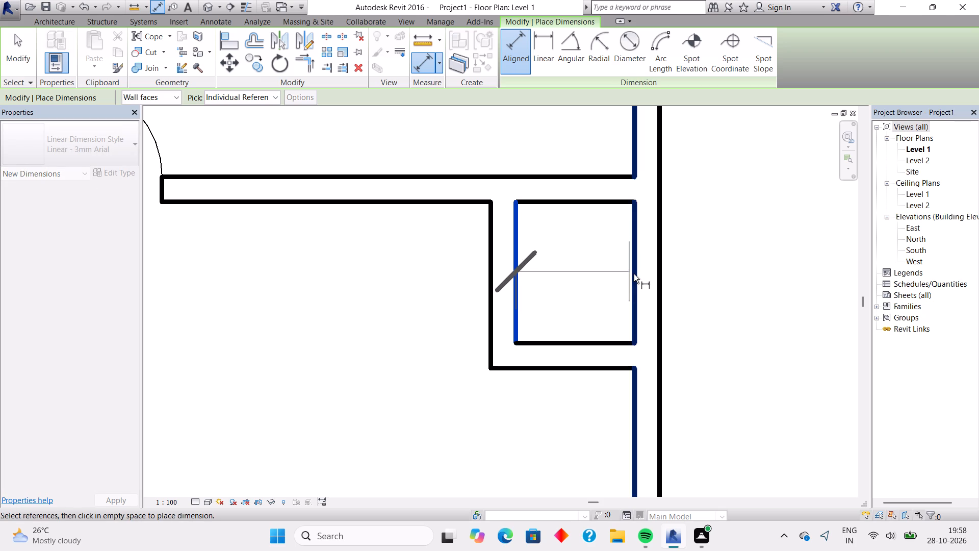
left_click(634, 274)
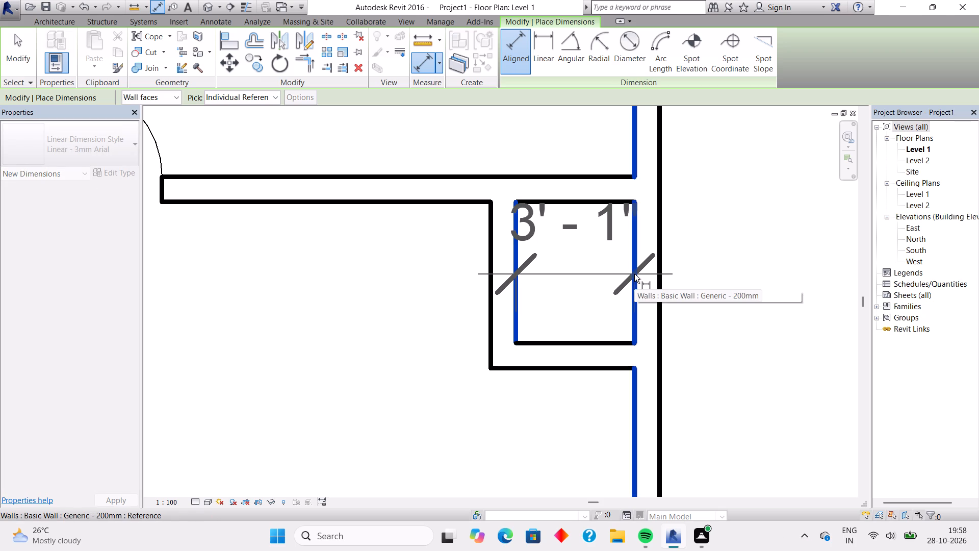
key("Escape")
left_click(578, 206)
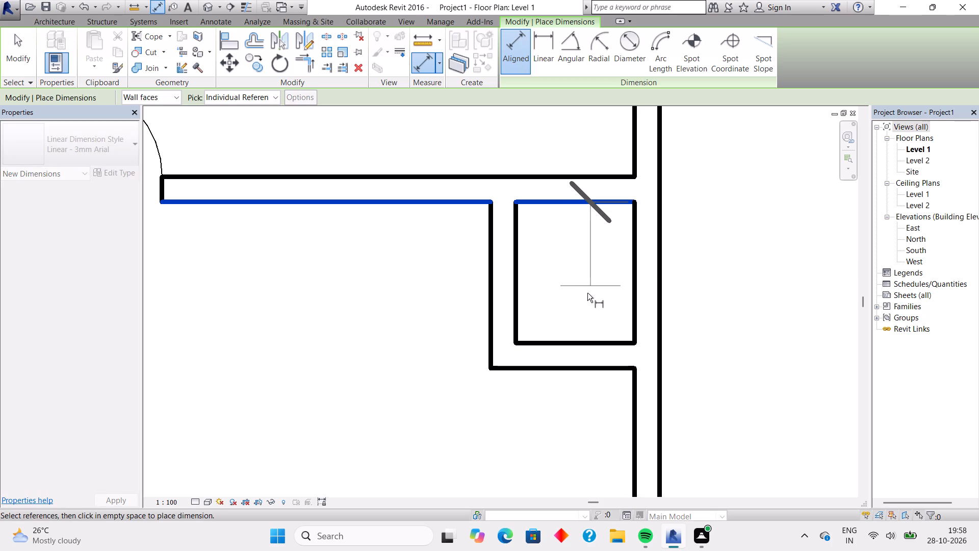
left_click(580, 345)
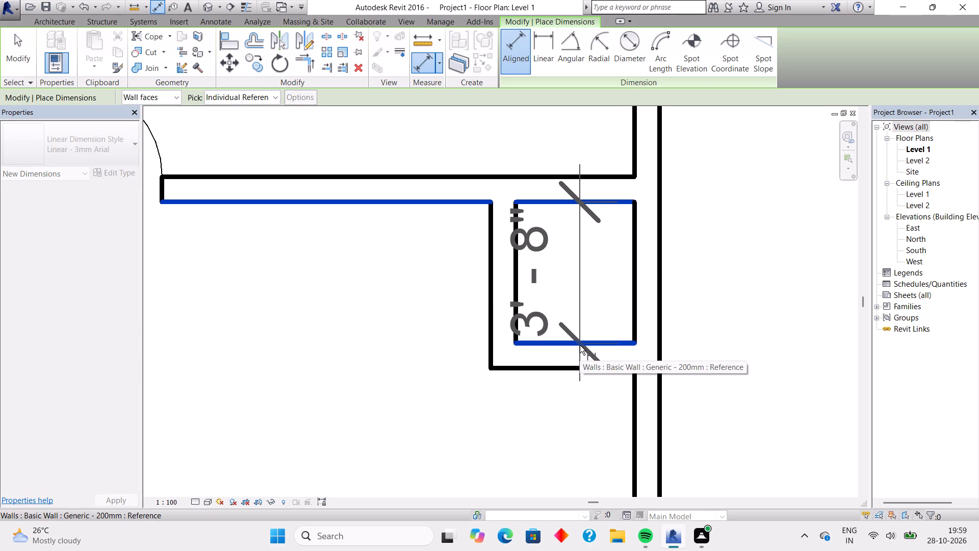
key("Escape")
left_click(513, 285)
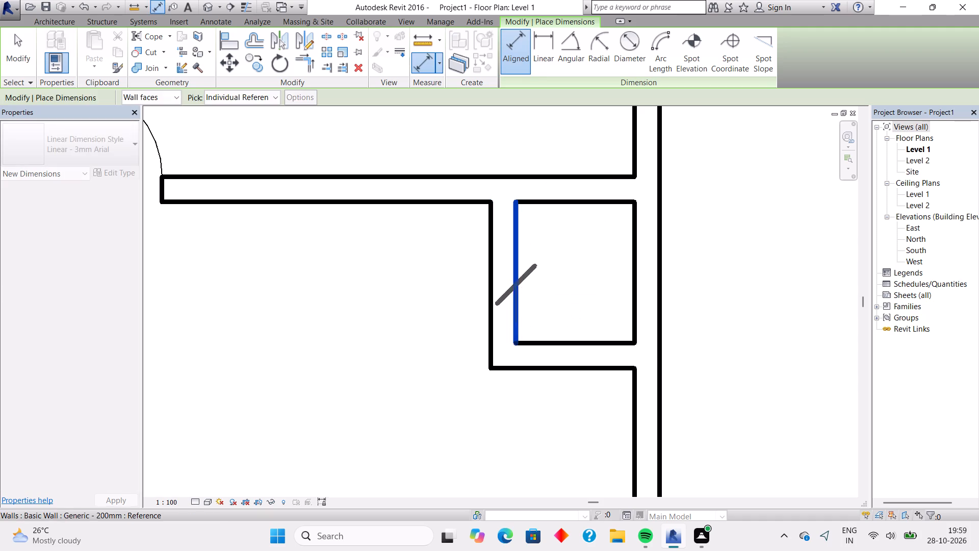
key("Escape")
key("Escape")
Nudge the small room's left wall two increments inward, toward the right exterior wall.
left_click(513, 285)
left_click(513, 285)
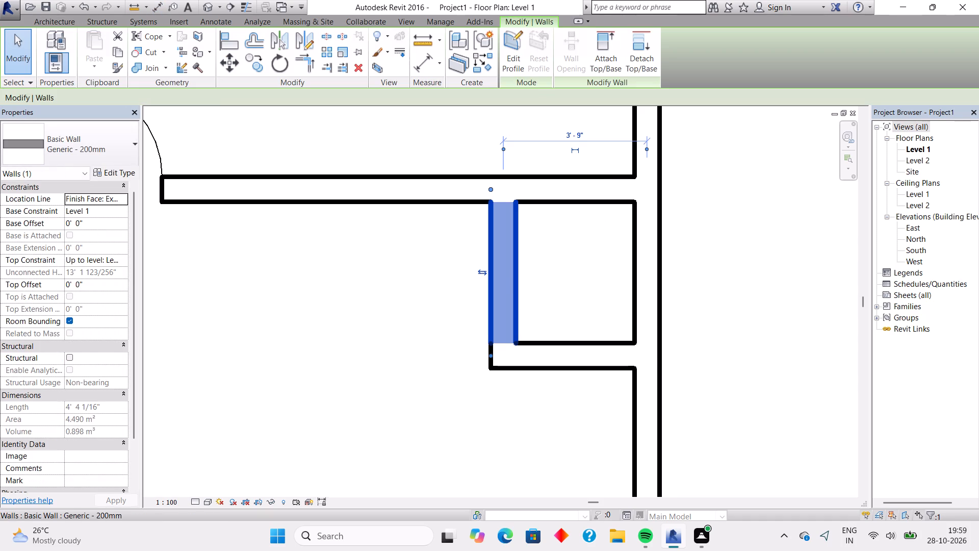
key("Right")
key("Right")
Measure the small room's inside width between its left wall and the right exterior wall.
left_click(415, 60)
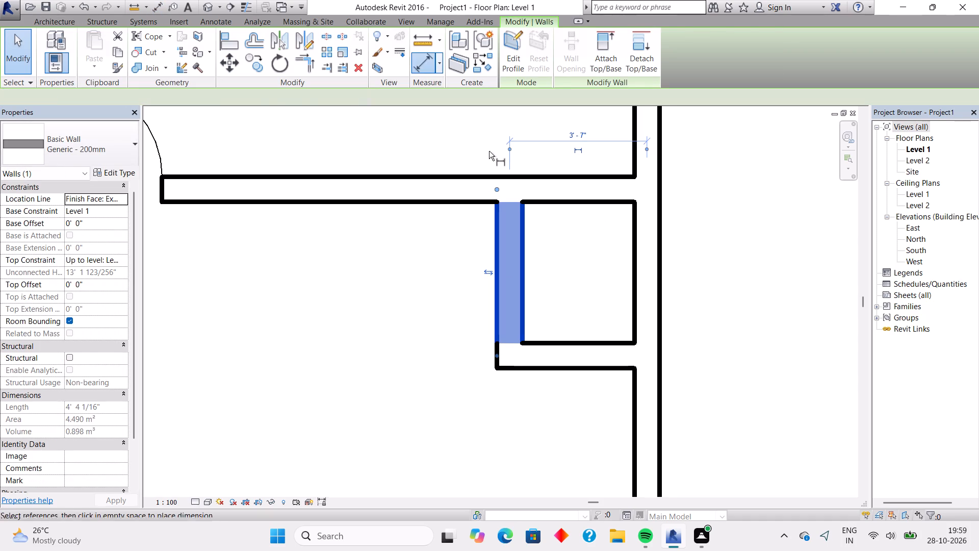
left_click(524, 282)
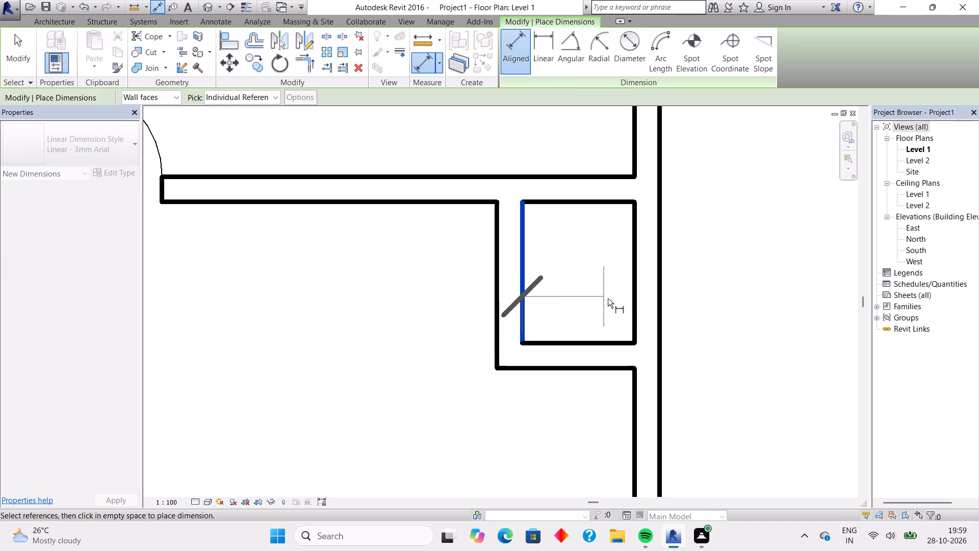
left_click(634, 293)
scroll(634, 293, "up", 3)
key("Escape")
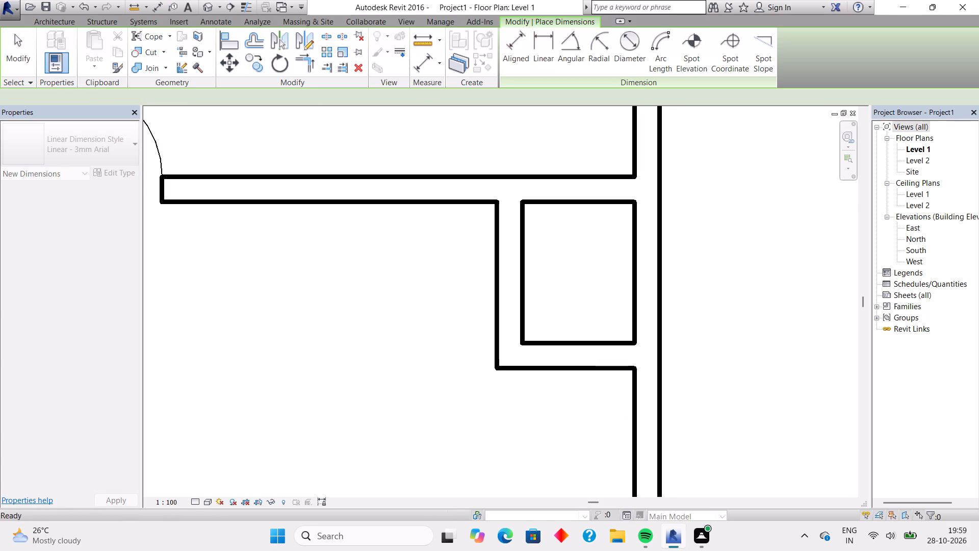
key("Escape")
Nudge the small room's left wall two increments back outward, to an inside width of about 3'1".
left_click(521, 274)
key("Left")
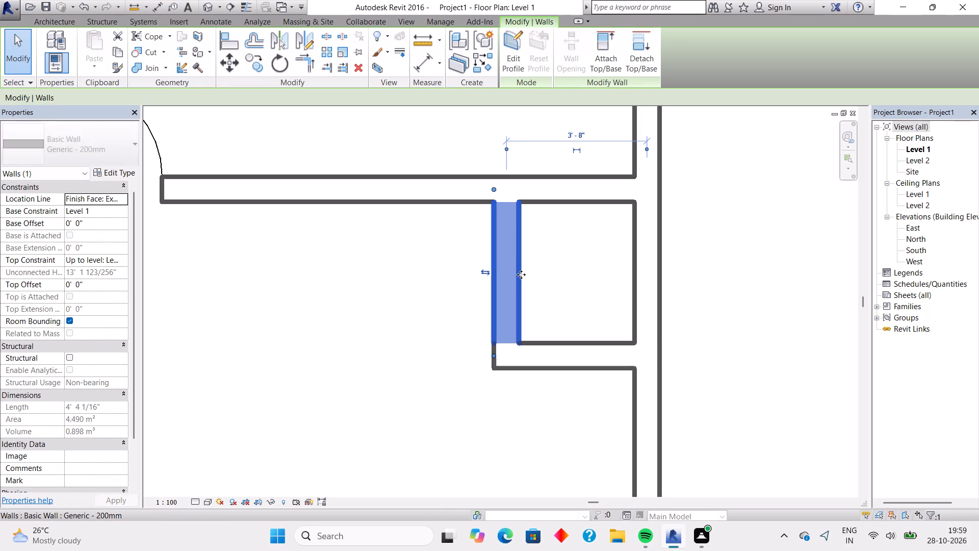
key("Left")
Measure the small room's inside width again from its left wall face to the exterior wall's inner face.
left_click(423, 66)
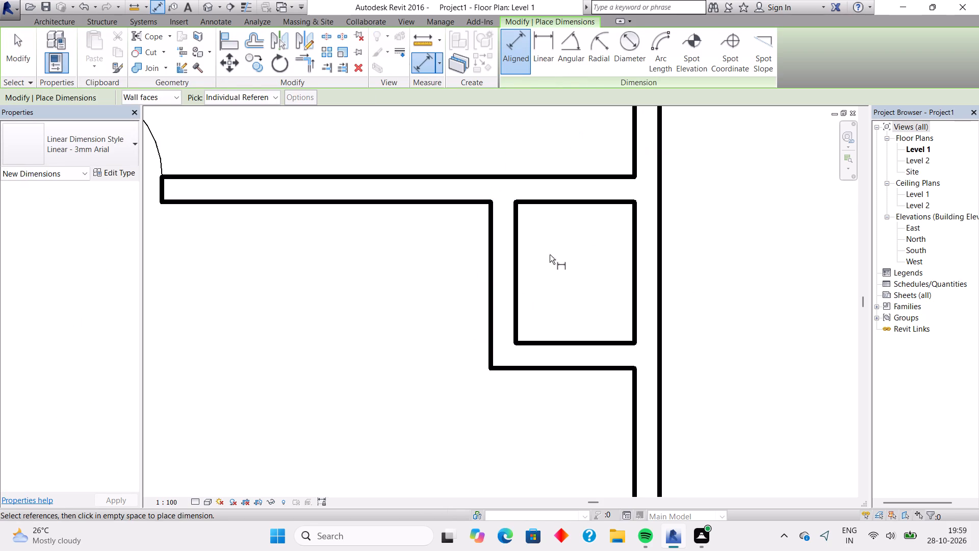
left_click(524, 272)
left_click(519, 271)
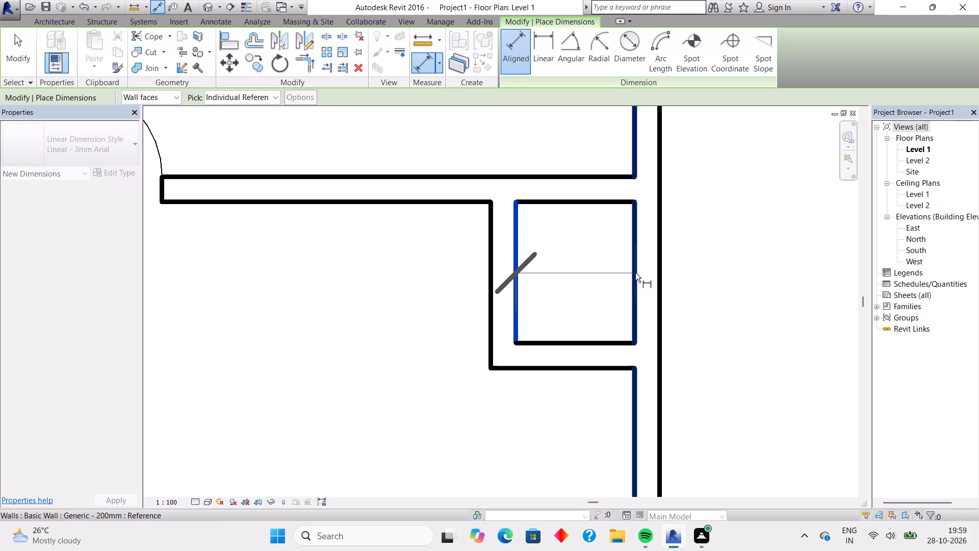
left_click(635, 273)
scroll(635, 273, "up", 3)
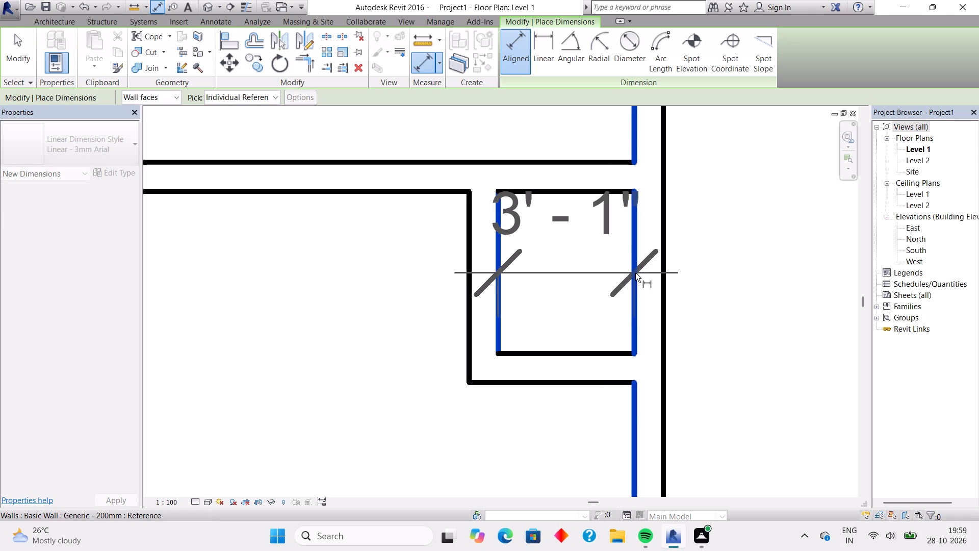
key("Escape")
scroll(635, 273, "up", 4)
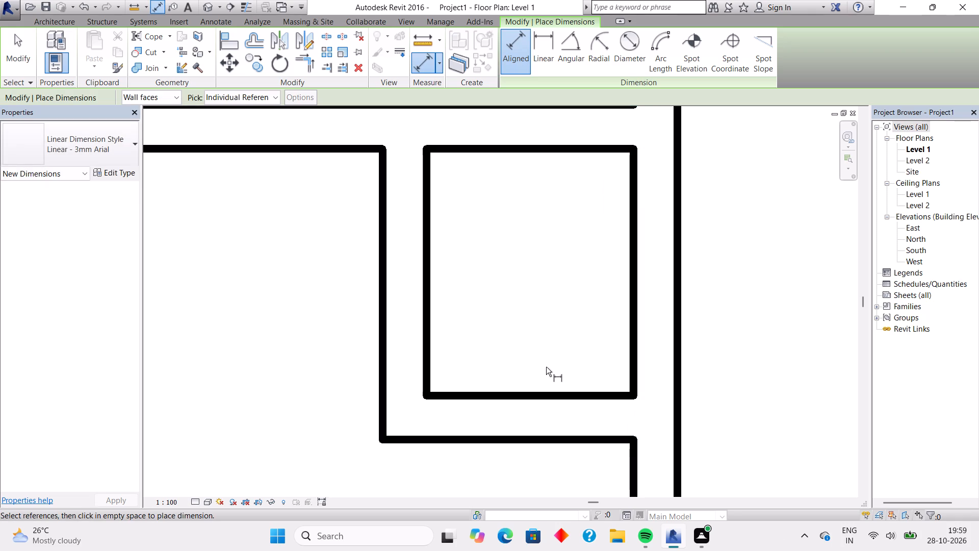
left_click(426, 295)
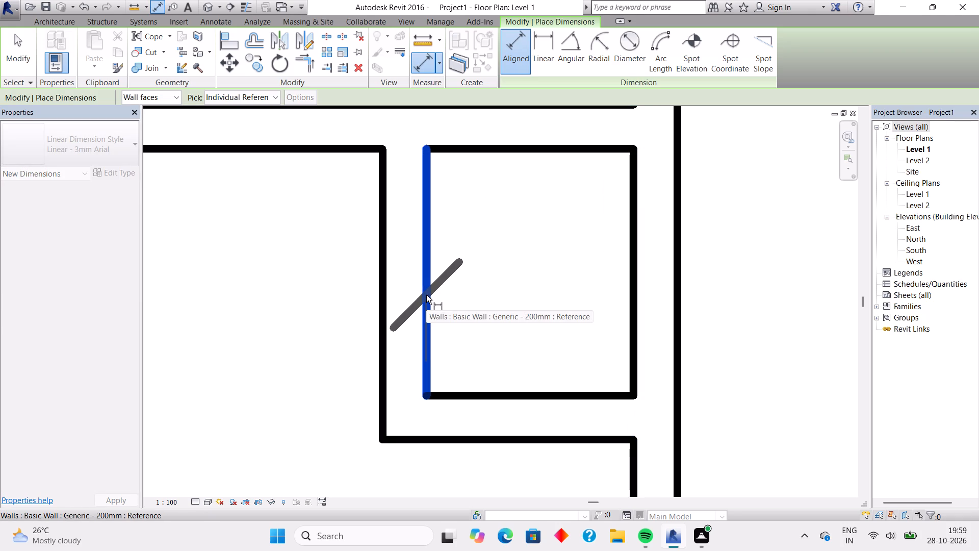
key("Escape")
key("Escape")
Nudge the small room's left wall one finer increment toward the right exterior wall, to an inside width of about 3'0 1/2".
left_click(426, 295)
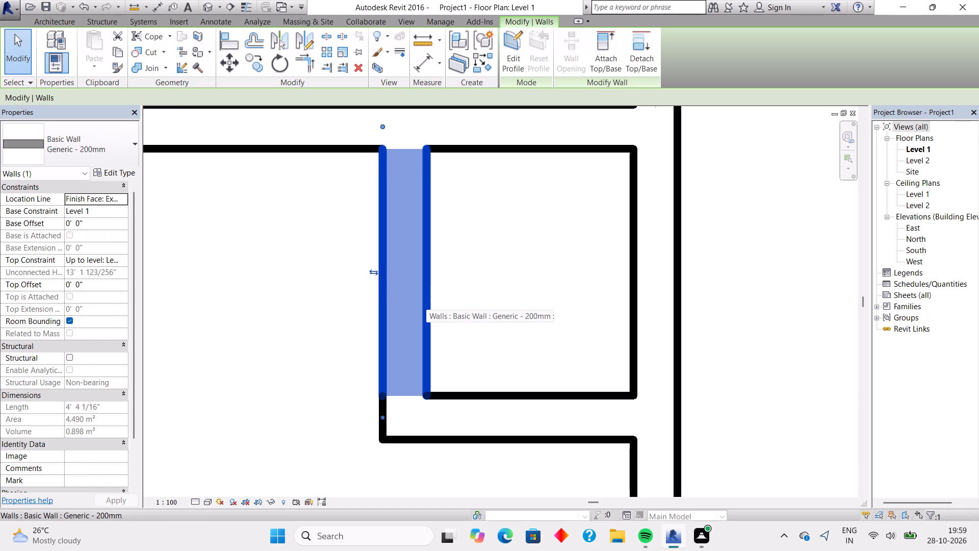
key("Right")
Measure the small room's inside width and inside height between its opposite wall faces.
left_click(423, 66)
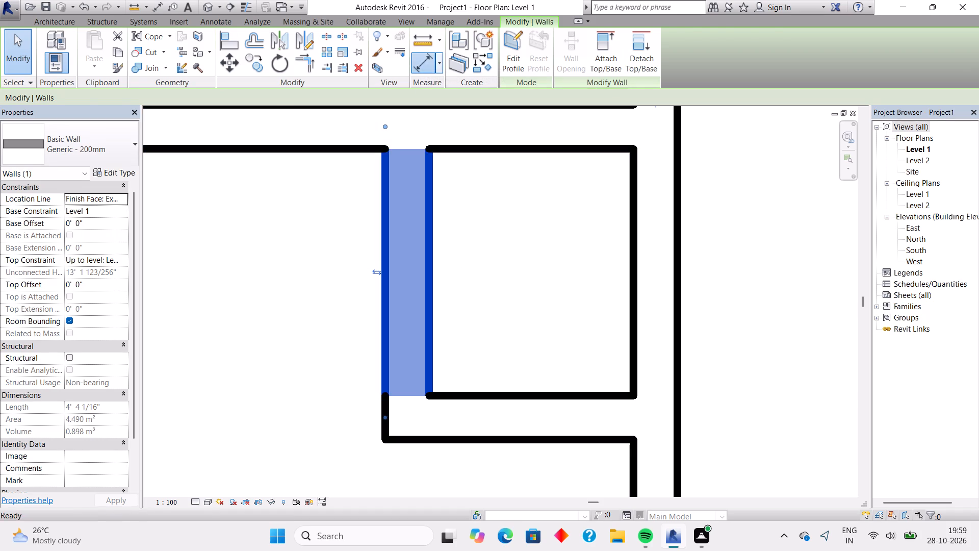
left_click(428, 255)
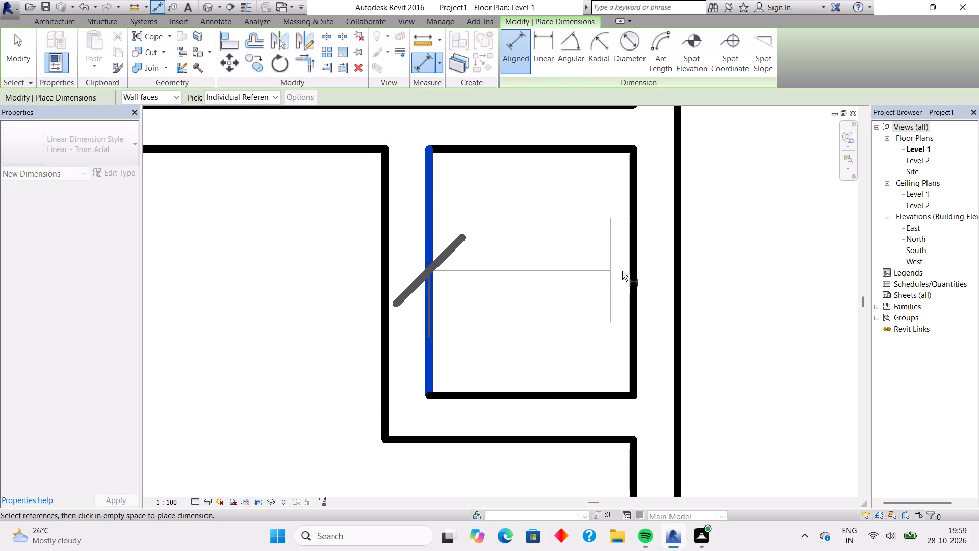
left_click(636, 276)
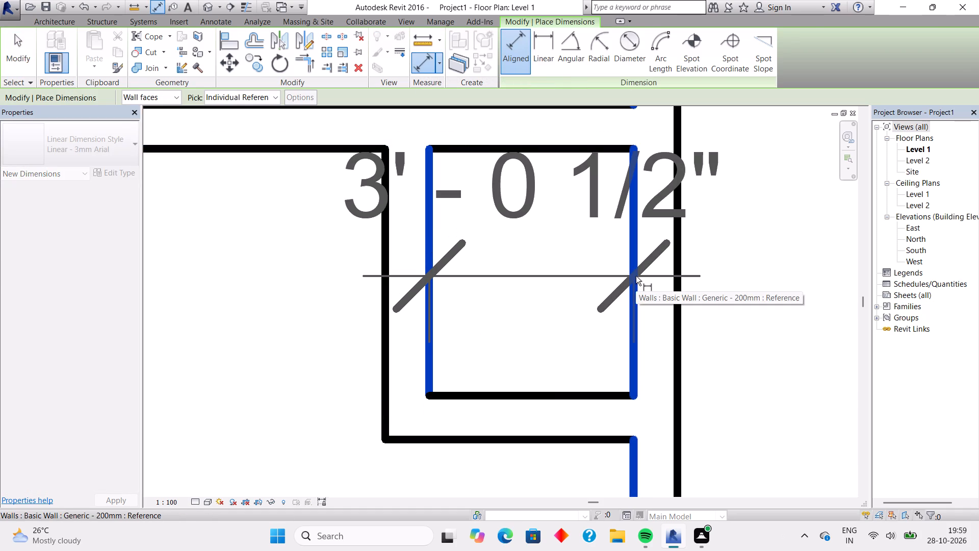
key("Escape")
key("Escape")
left_click(538, 149)
key("Escape")
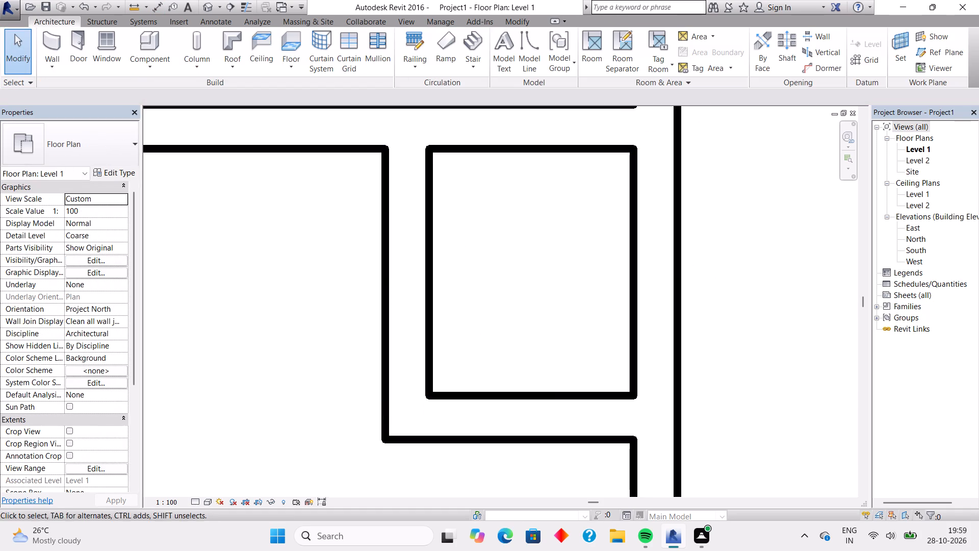
left_click(41, 41)
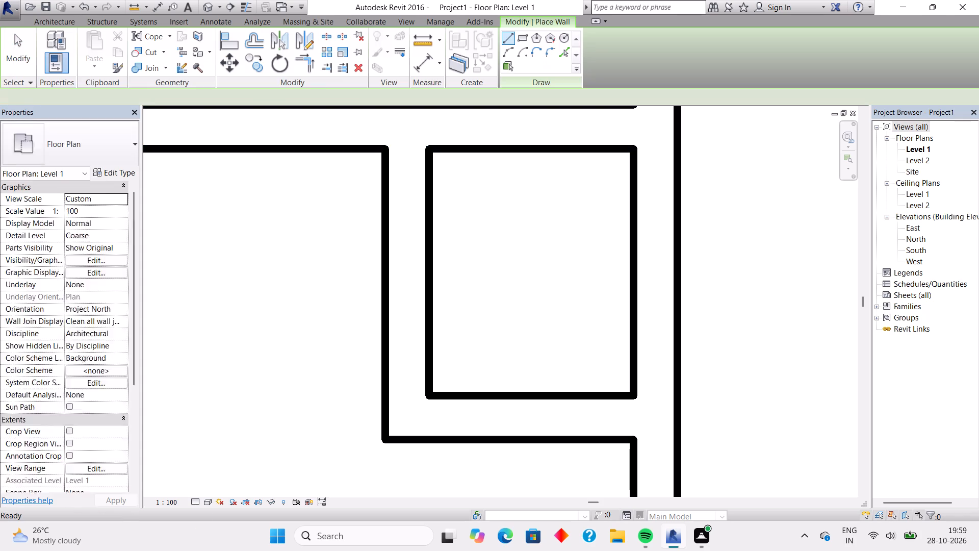
left_click(420, 67)
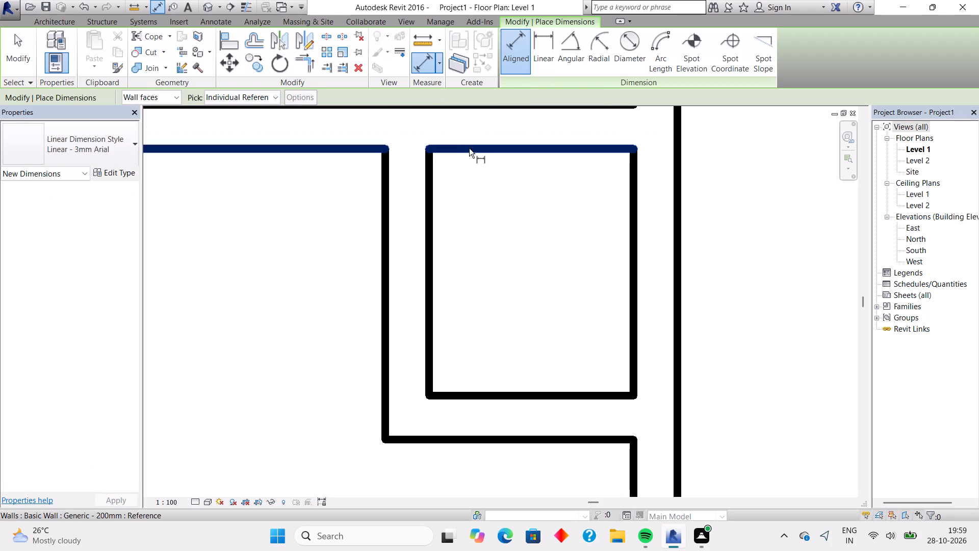
left_click(525, 154)
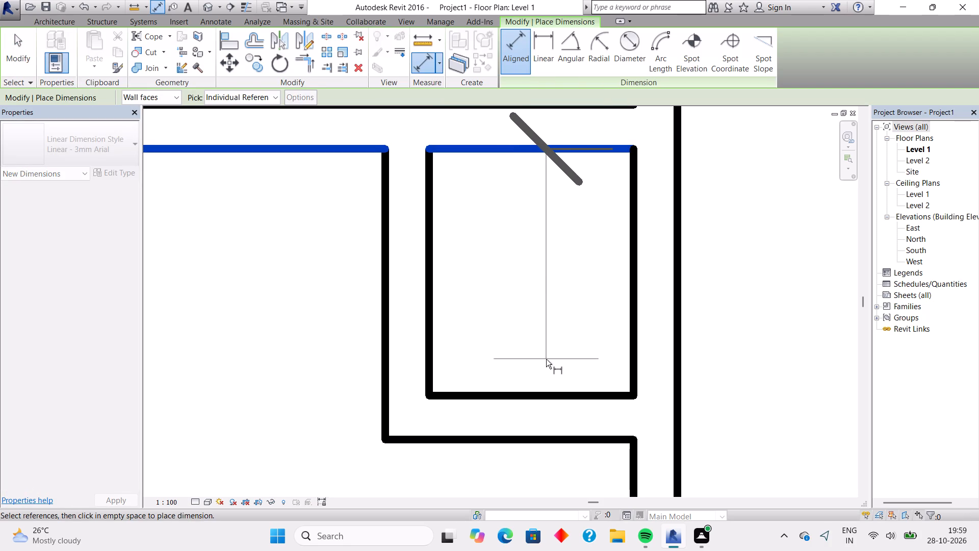
left_click(539, 393)
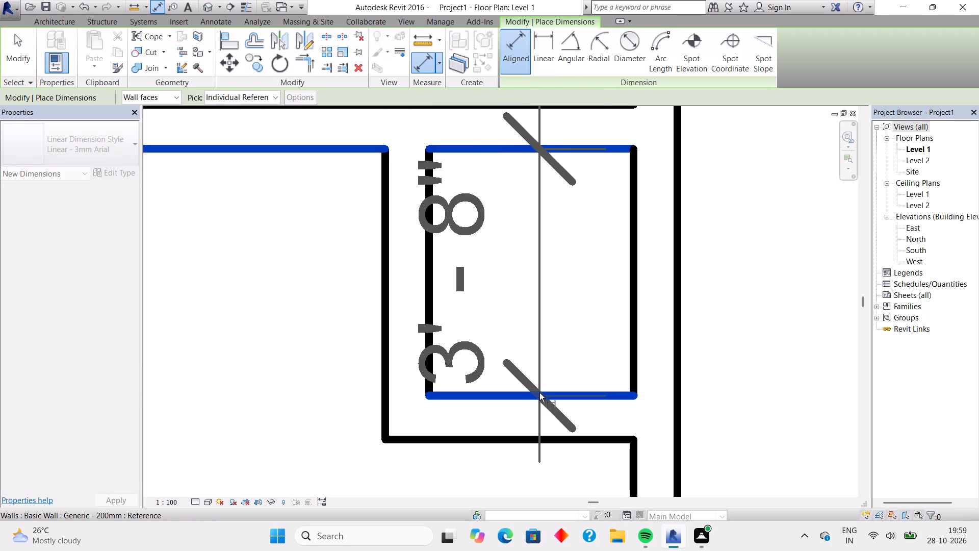
key("Escape")
key("Escape")
Nudge the small room's bottom wall three increments downward, to an inside height of about 3'9 1/2".
left_click(539, 393)
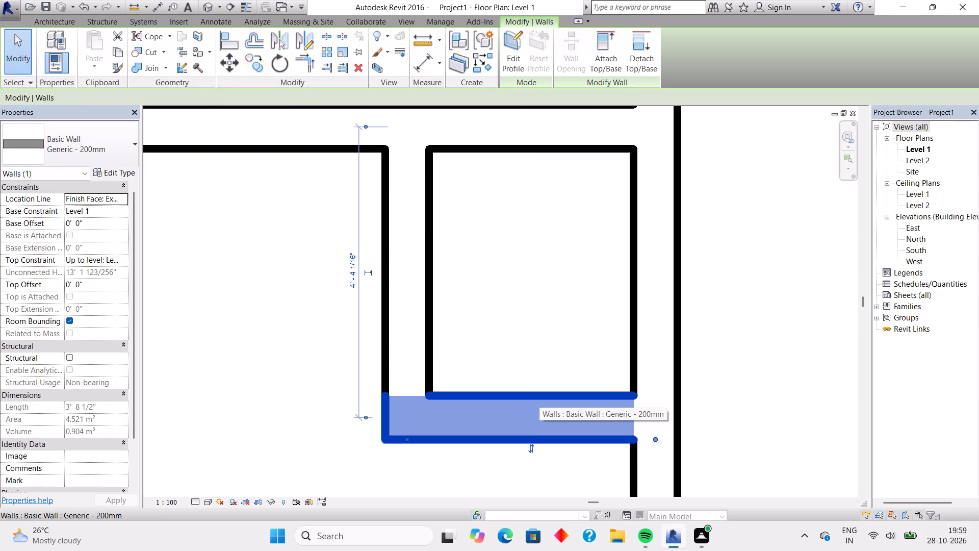
key("Down")
key("Down")
key("Down")
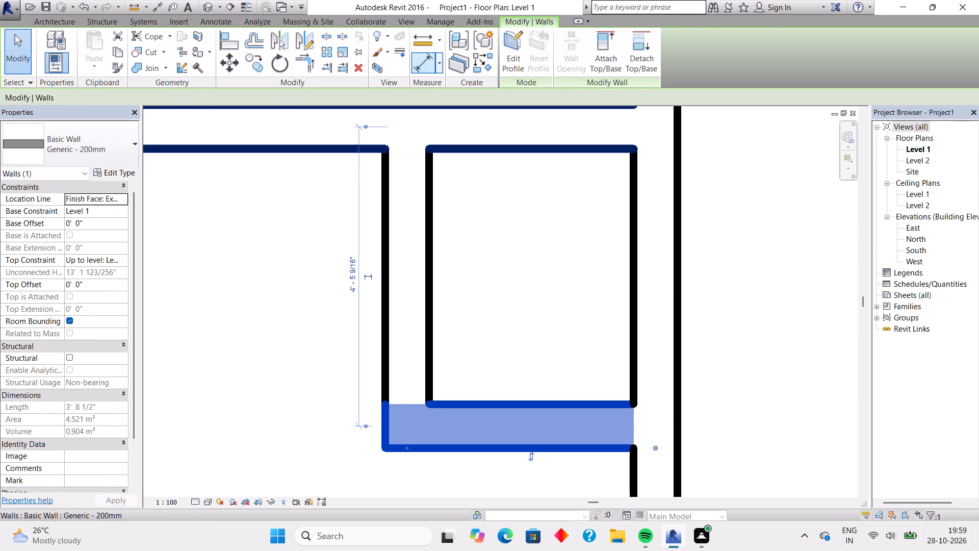
Measure the small room's inside height between its top and bottom wall faces.
left_click(422, 64)
left_click(514, 153)
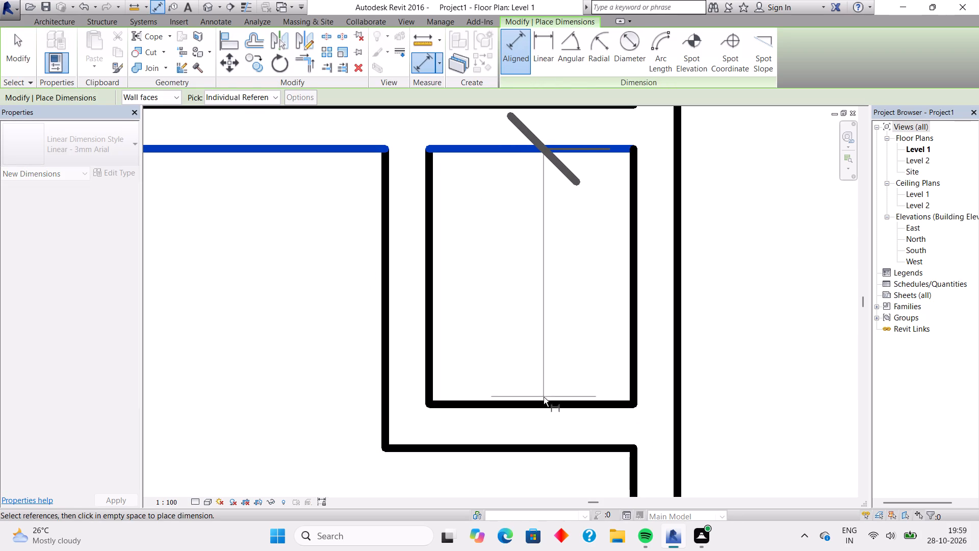
left_click(543, 404)
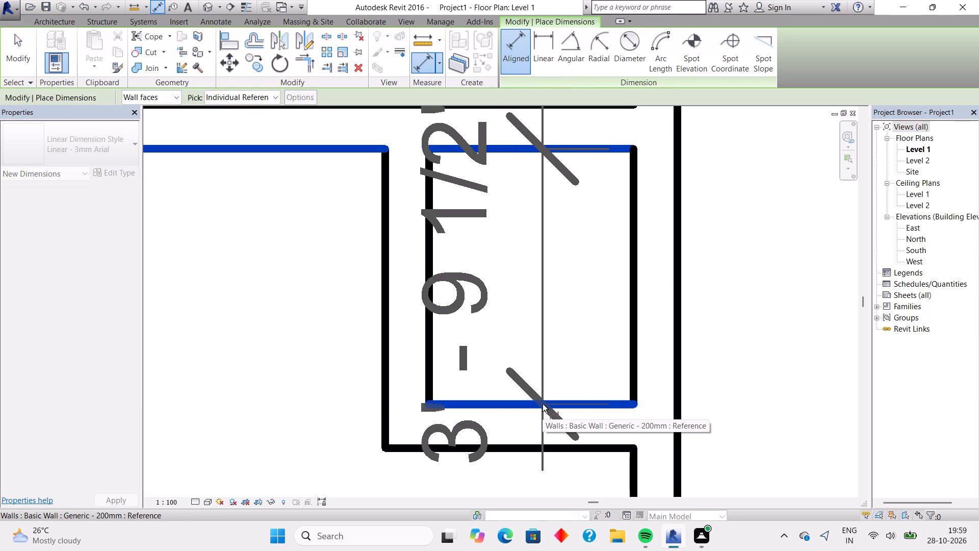
key("Escape")
key("Escape")
middle_click(524, 318)
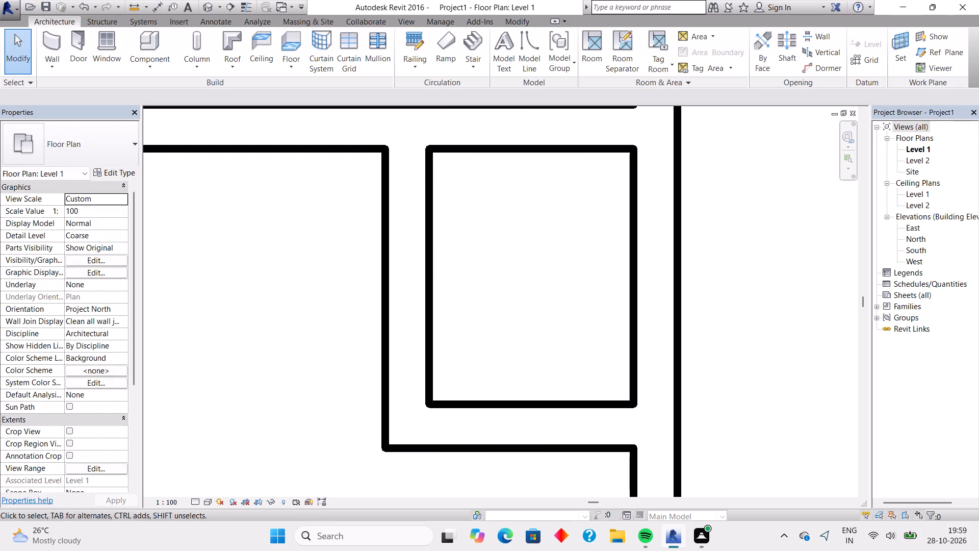
Nudge the small room's bottom wall three coarser increments further down, to an inside height of 4'0".
scroll(524, 318, "down", 3)
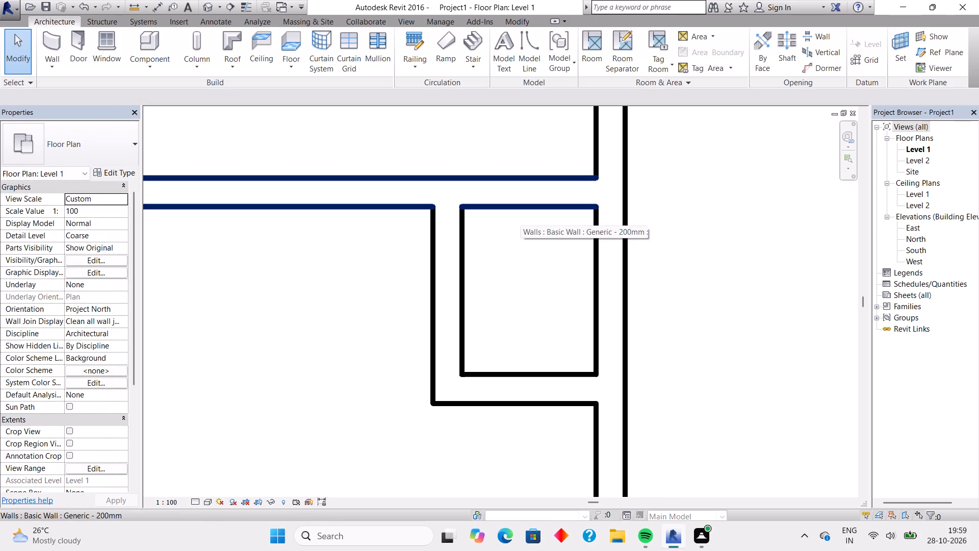
left_click(513, 372)
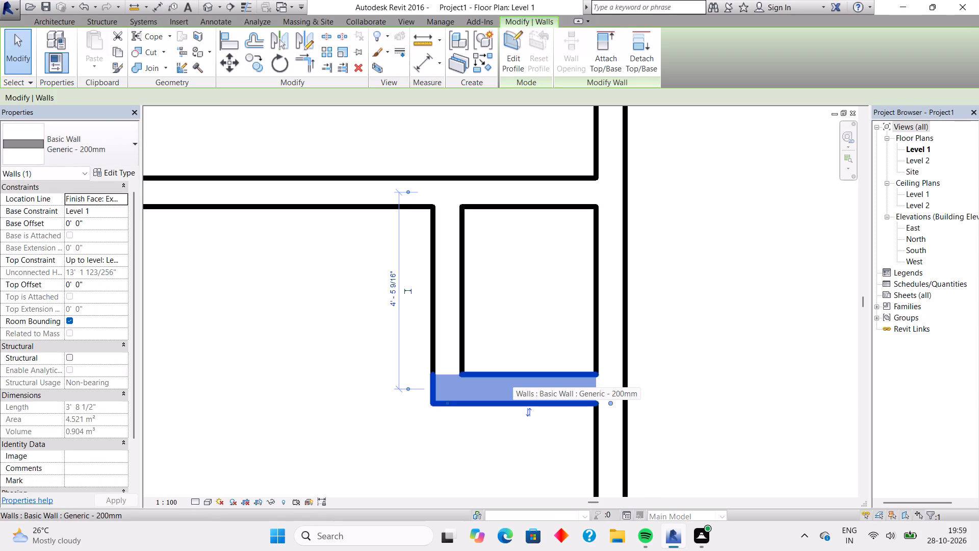
key("Down")
key("Down")
key("Down")
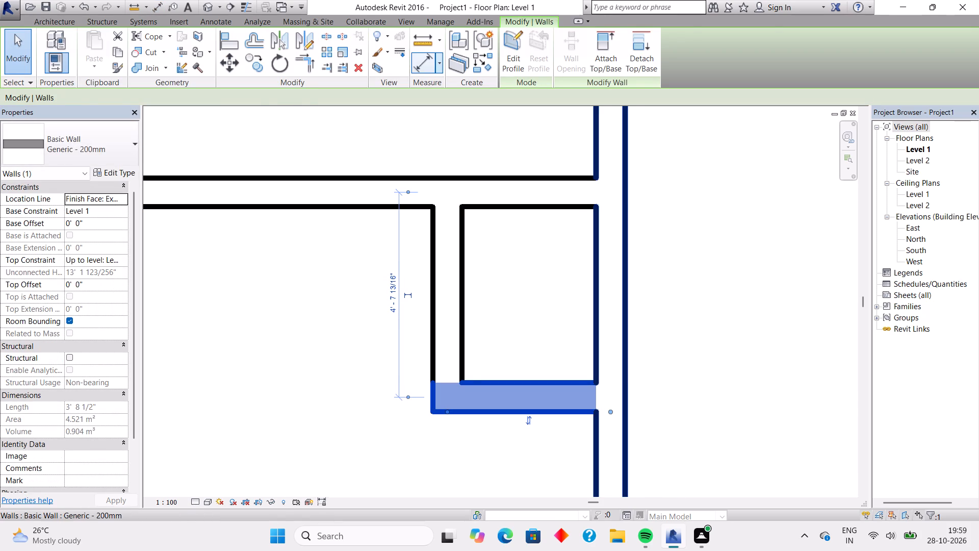
Measure the small room's inside height again between its top and bottom wall faces.
left_click(426, 72)
left_click(507, 205)
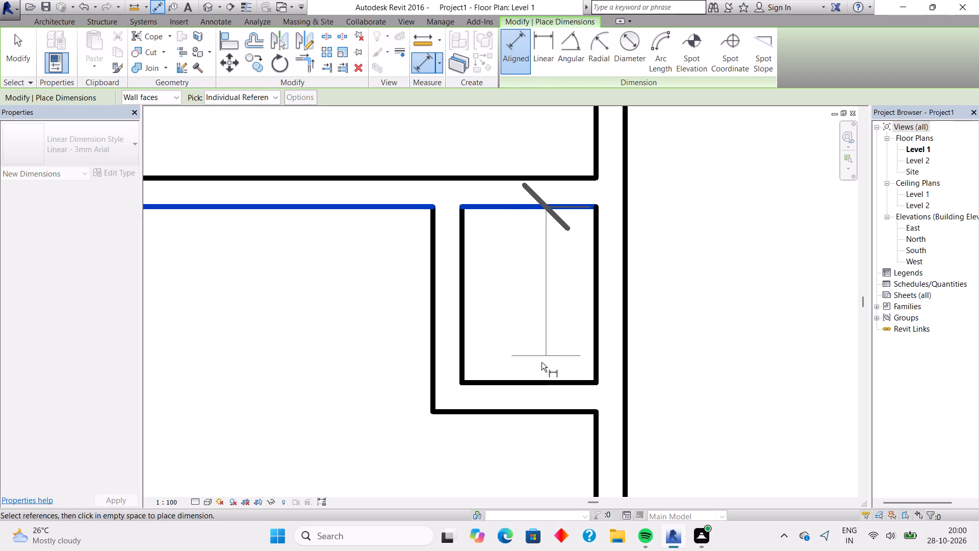
left_click(530, 382)
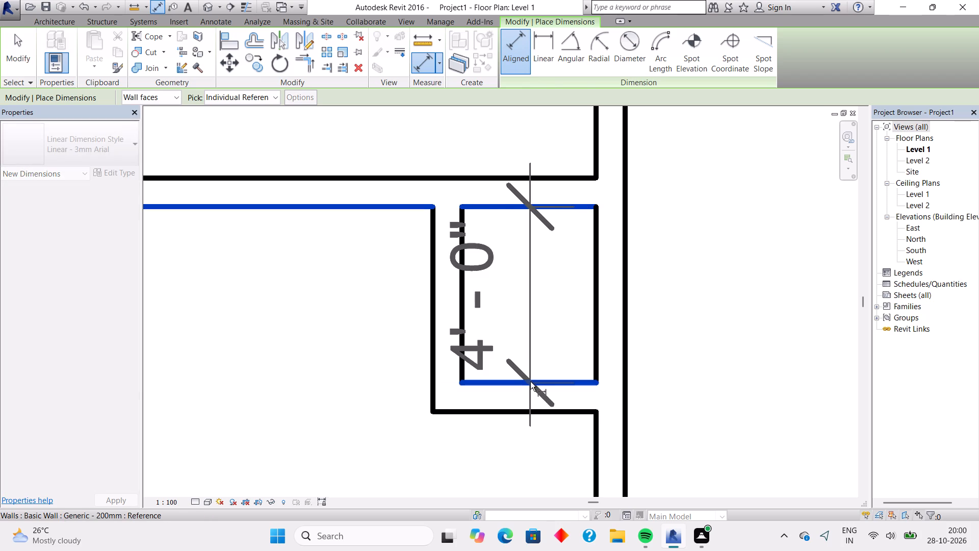
scroll(527, 363, "down", 13)
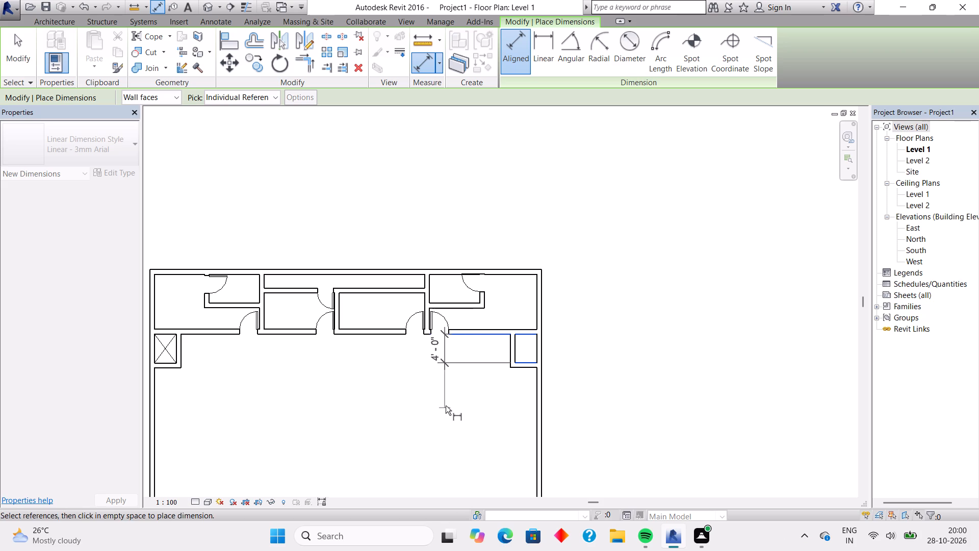
key("Escape")
Draw a horizontal wall about 53'5" long between the right and left exterior walls, below the two small side rooms.
scroll(446, 406, "down", 5)
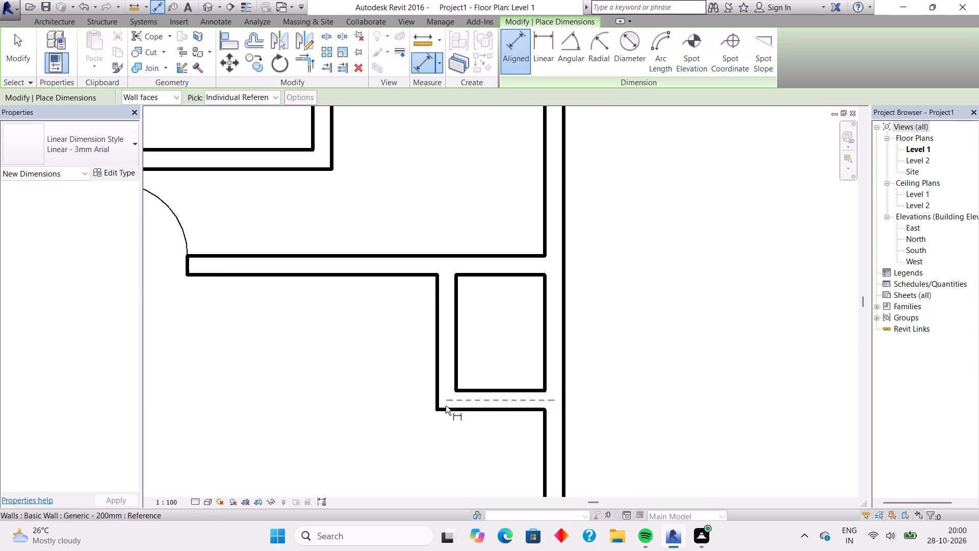
scroll(446, 406, "down", 3)
middle_click_drag(340, 437, 571, 253)
scroll(571, 253, "down", 2)
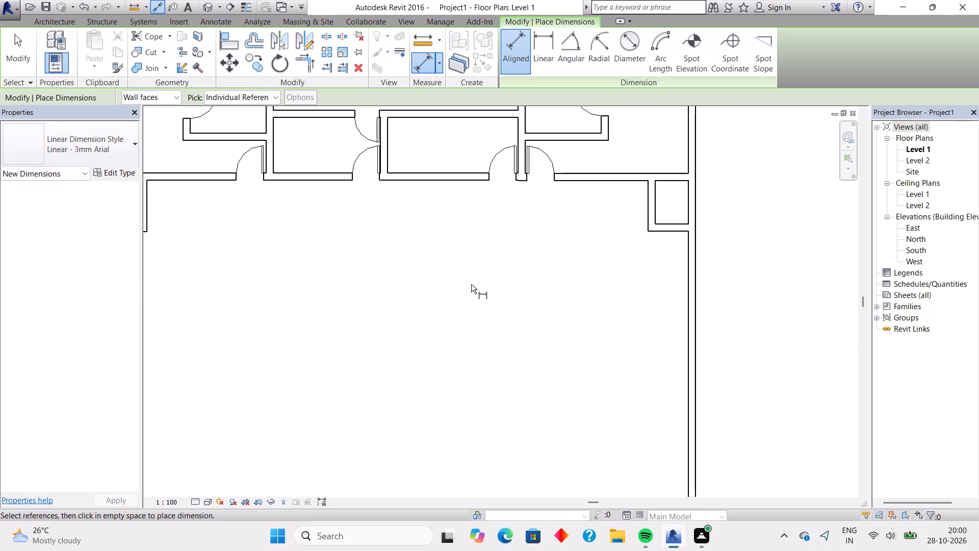
left_click(56, 25)
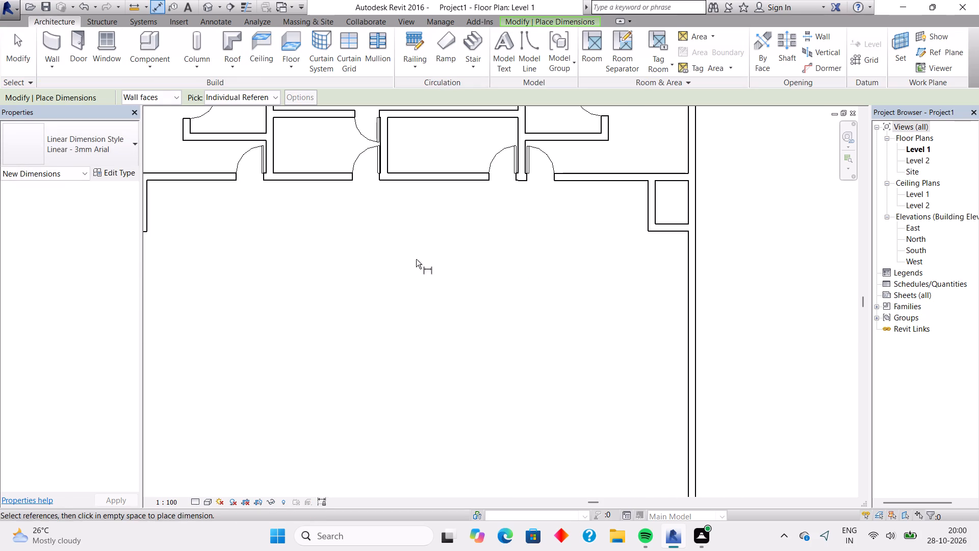
scroll(465, 264, "down", 4)
middle_click_drag(469, 264, 539, 280)
scroll(539, 280, "up", 4)
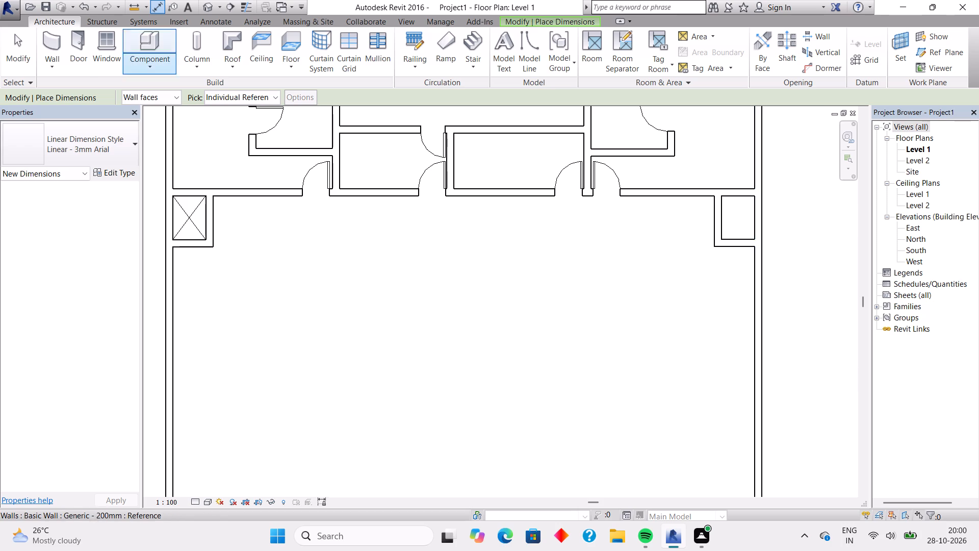
left_click(45, 38)
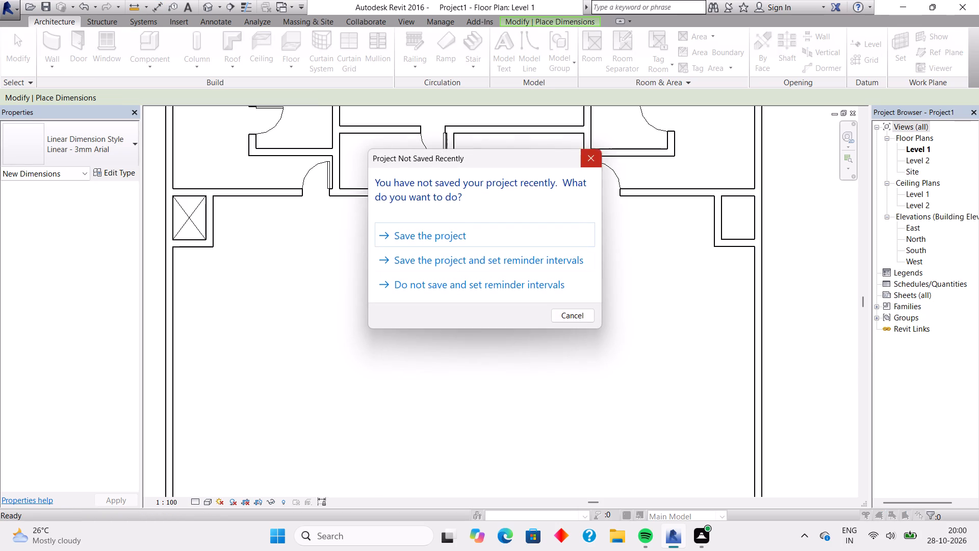
left_click(595, 162)
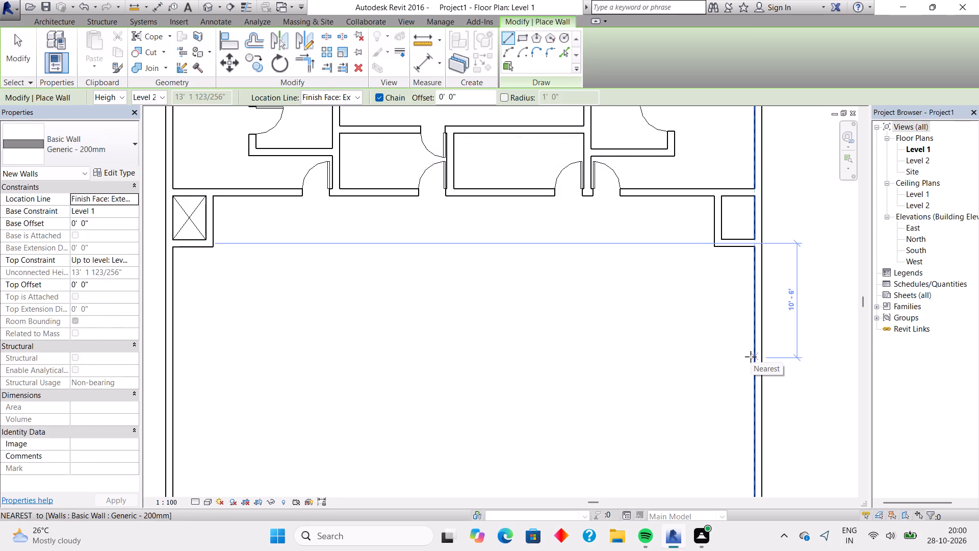
left_click(753, 363)
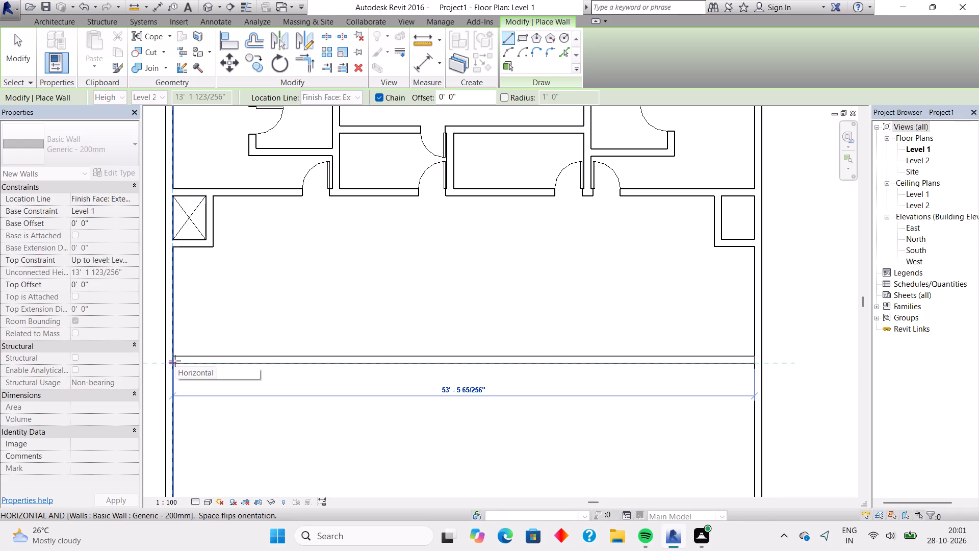
left_click(175, 361)
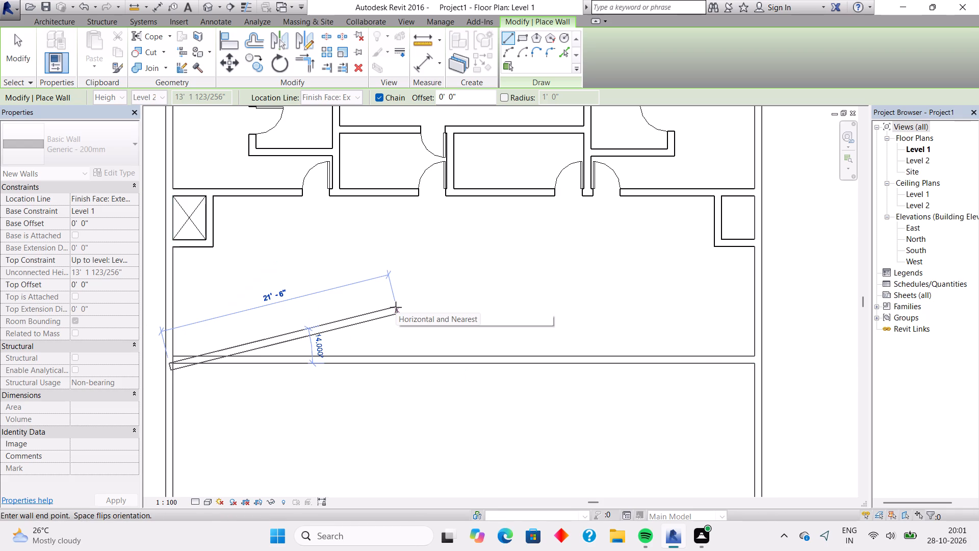
key("Escape")
Draw a wall about 10'1" up from the new horizontal wall, continuing across to the right small room's lower-left corner, flipped to its upper side.
scroll(408, 298, "down", 4)
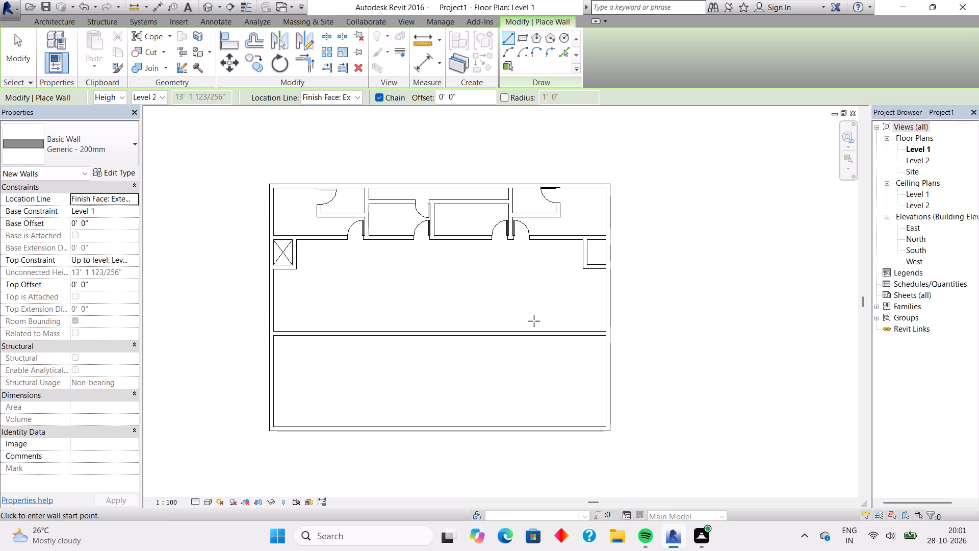
scroll(534, 321, "up", 2)
middle_click_drag(552, 294, 544, 312)
scroll(544, 312, "up", 2)
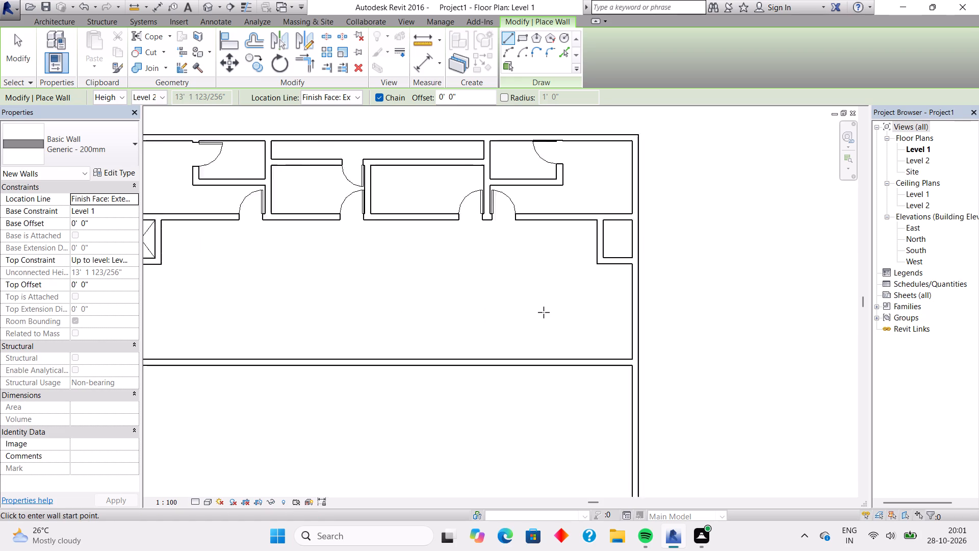
scroll(544, 312, "up", 1)
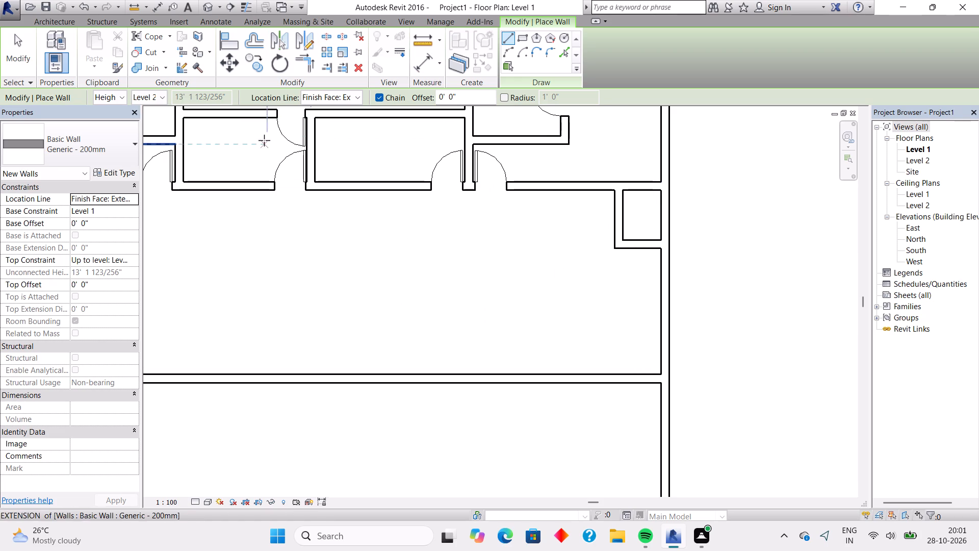
left_click(63, 21)
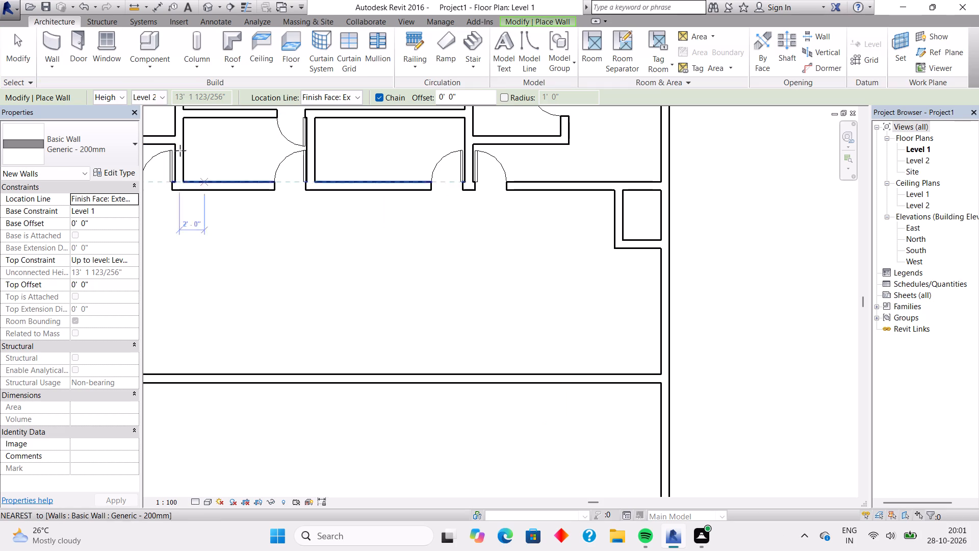
left_click(46, 43)
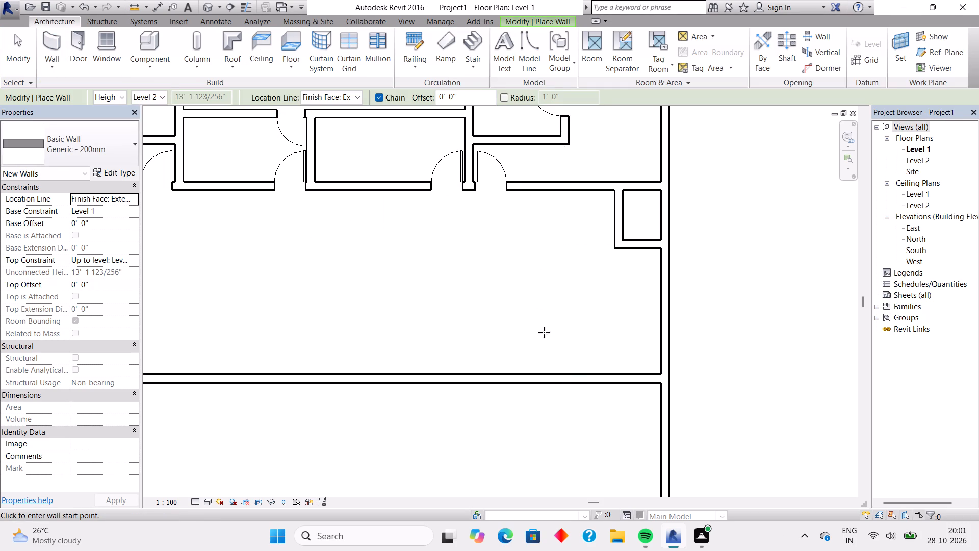
left_click(517, 371)
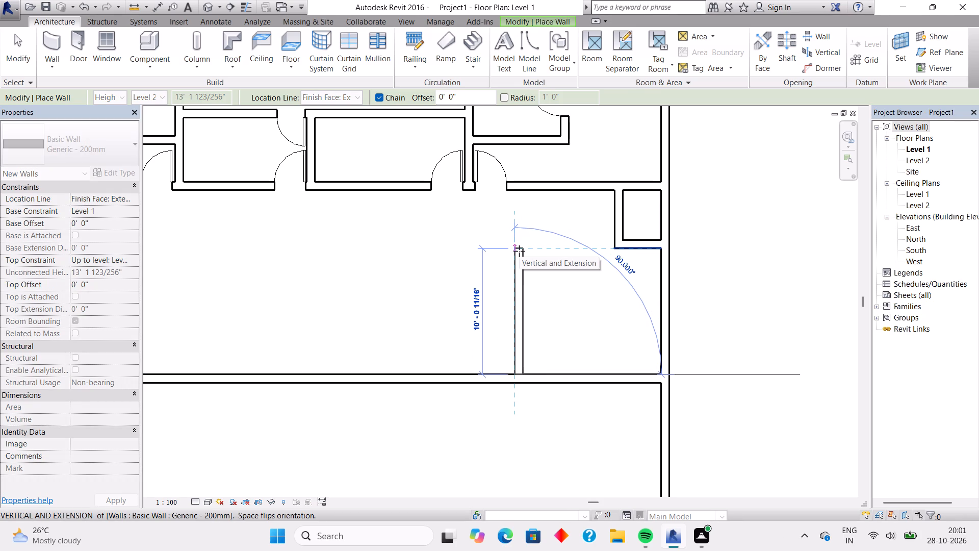
left_click(519, 251)
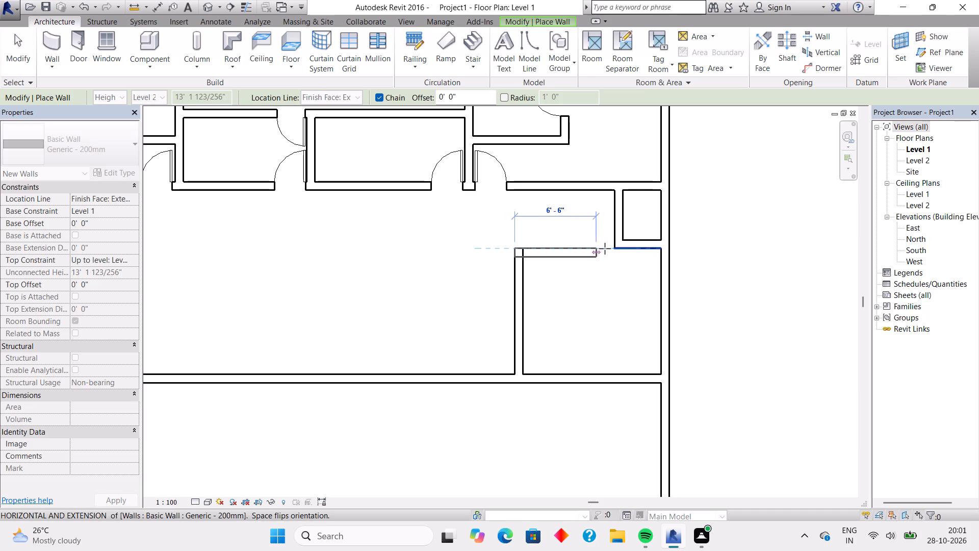
key("space")
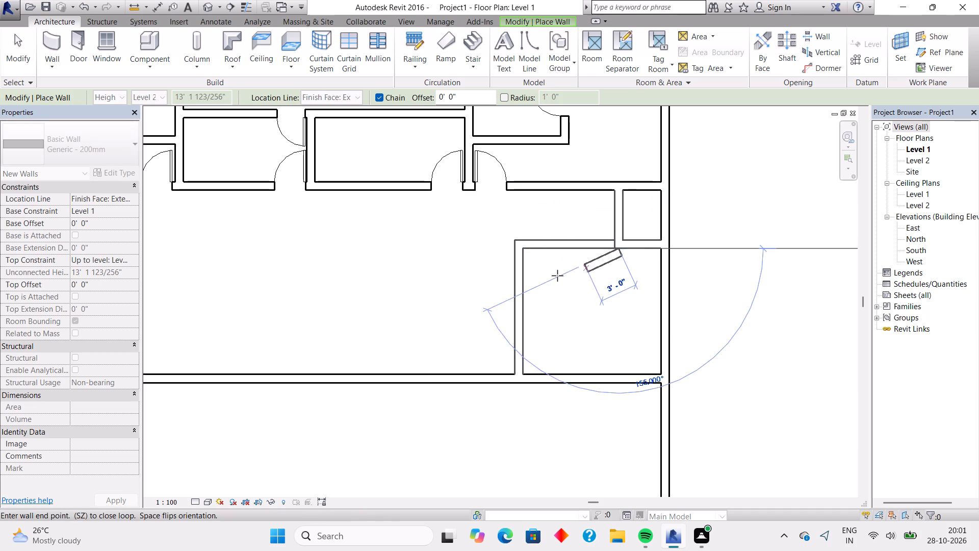
key("Escape")
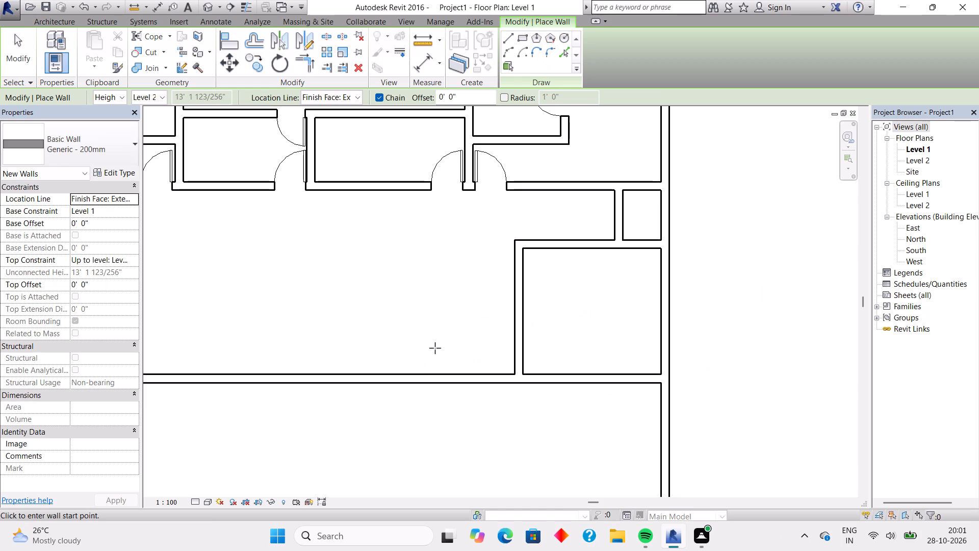
key("Escape")
key("Escape")
key("Escape")
Nudge the new room's vertical left wall fifteen increments outward to the left, to an inside width of about 14'9 1/2".
left_click(519, 347)
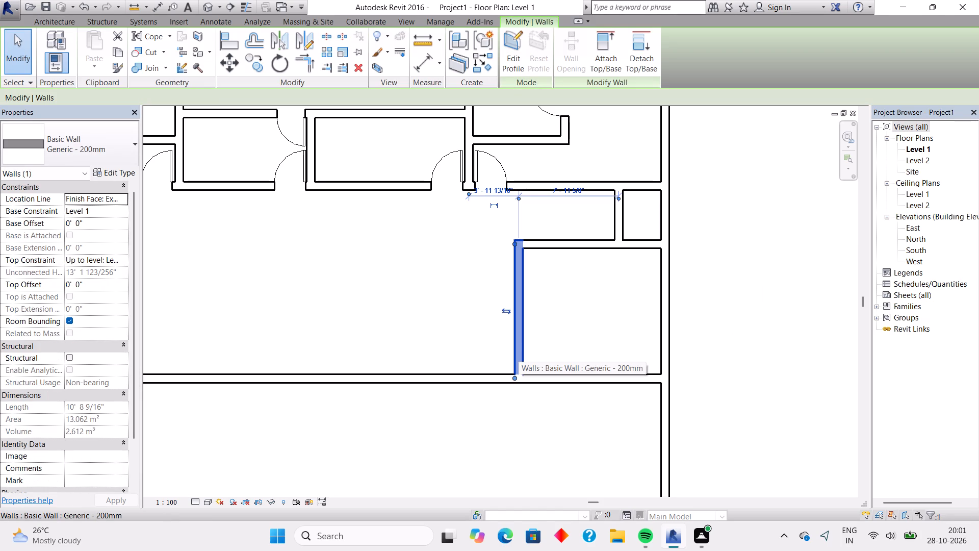
key("Left")
key("Left")
key("Left")
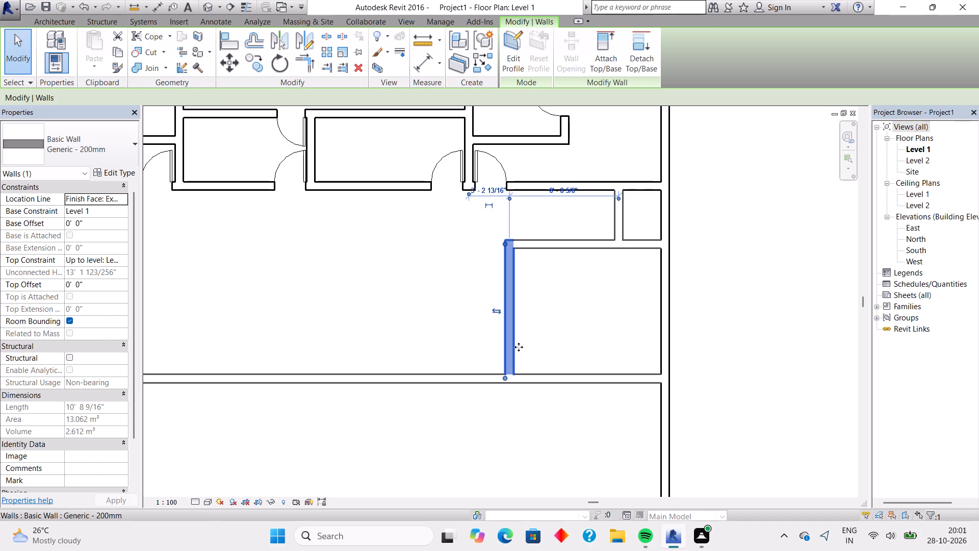
key("Left")
key("Left")
key("Left")
key("Left")
key("Left")
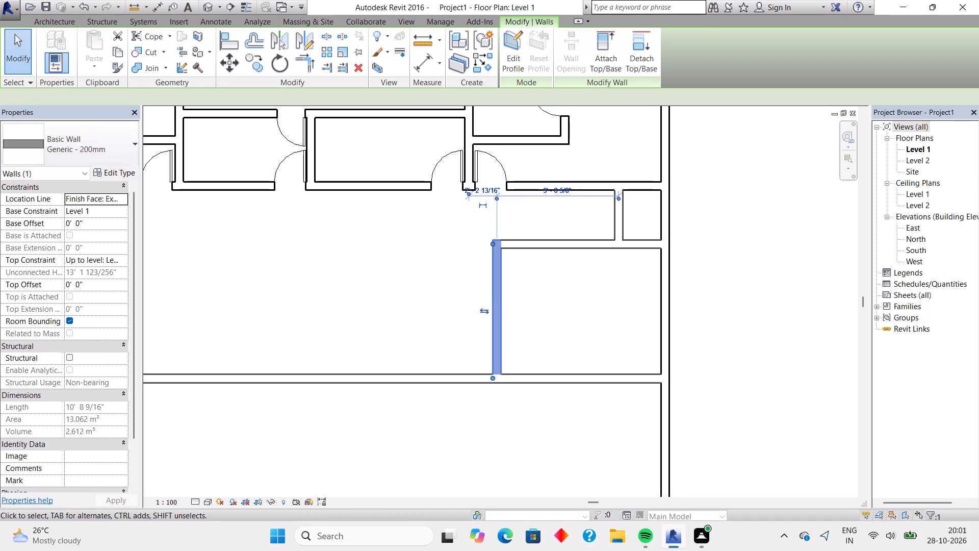
key("Left")
key("Left")
key("Left")
key("Left")
key("Left")
key("Left")
key("Left")
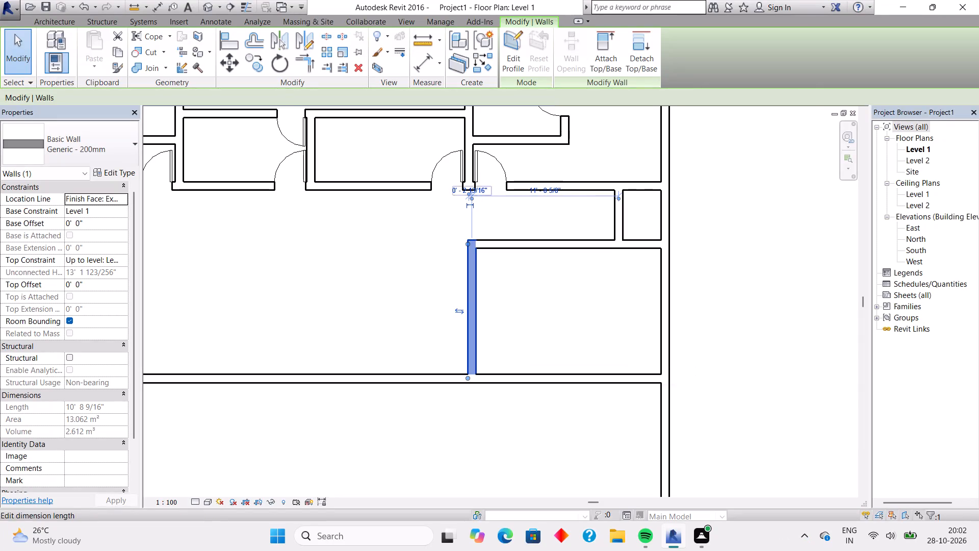
Measure the new room's inside width from its left wall face to the right exterior wall's inner face.
left_click(423, 69)
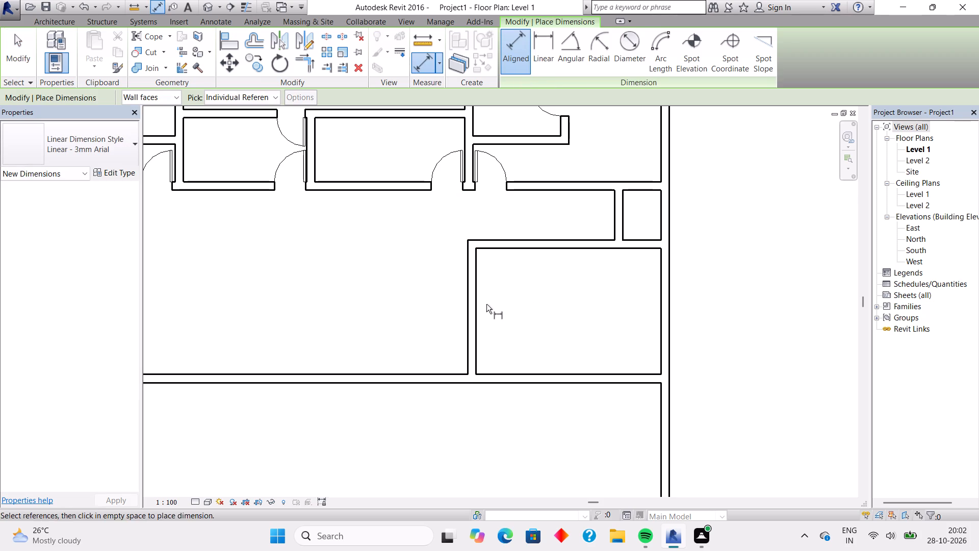
left_click(476, 306)
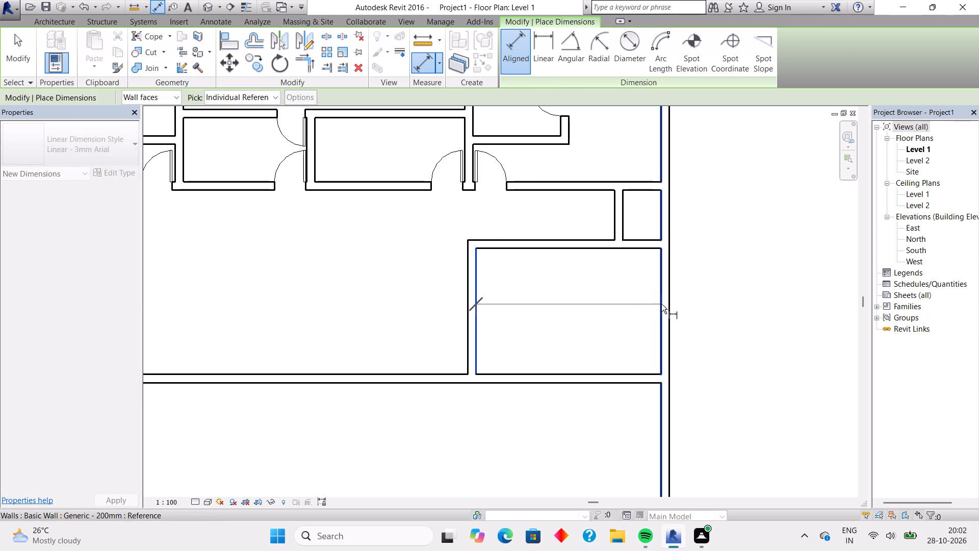
left_click(661, 304)
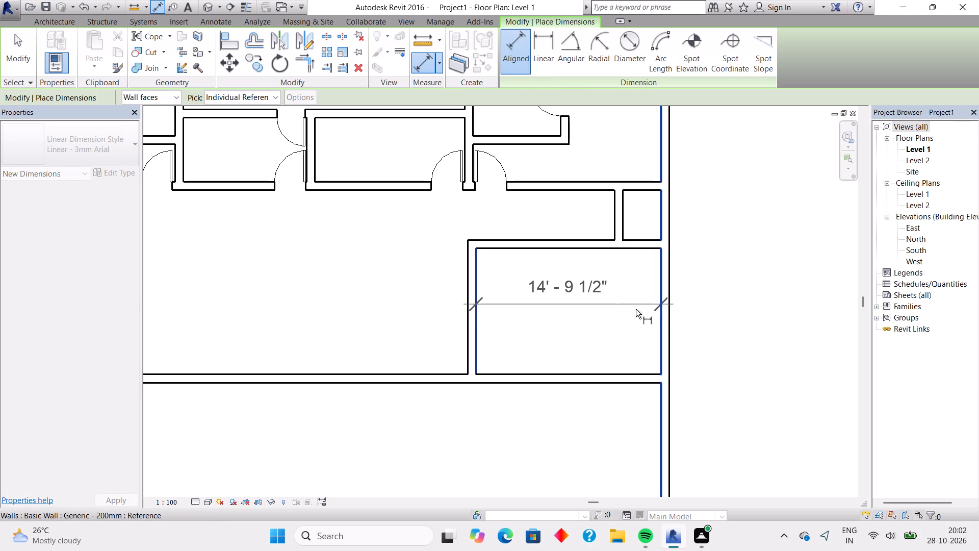
Nudge the lower-right room's vertical left wall a net one increment outward, to an inside width of about 15' 0 1/2".
scroll(553, 310, "up", 3)
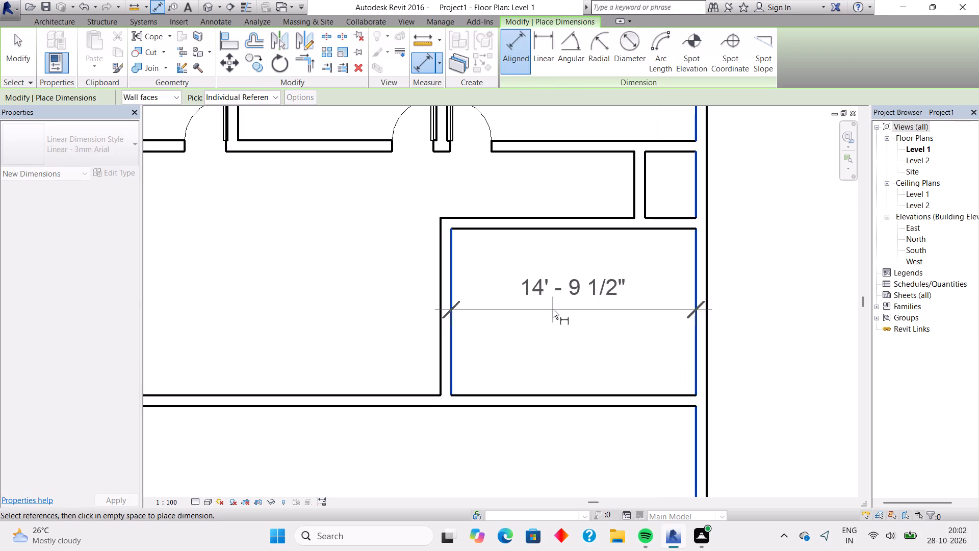
middle_click_drag(524, 262, 533, 292)
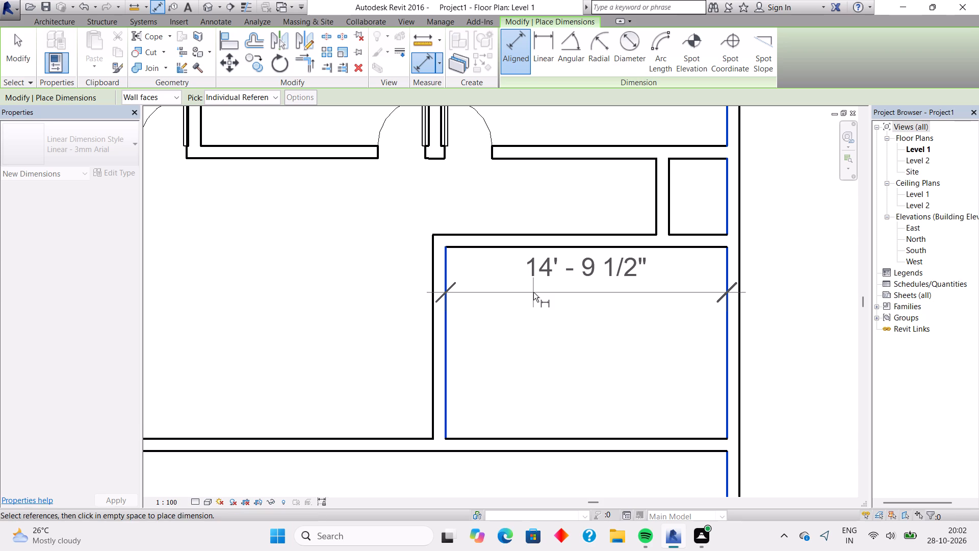
scroll(533, 292, "up", 3)
middle_click_drag(533, 292, 585, 383)
scroll(533, 292, "down", 1)
key("Escape")
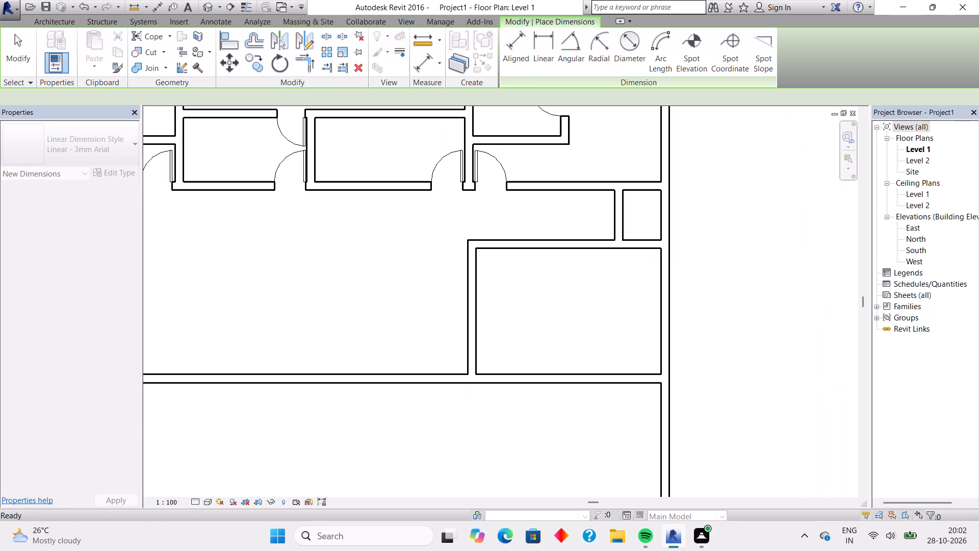
key("Escape")
left_click(472, 305)
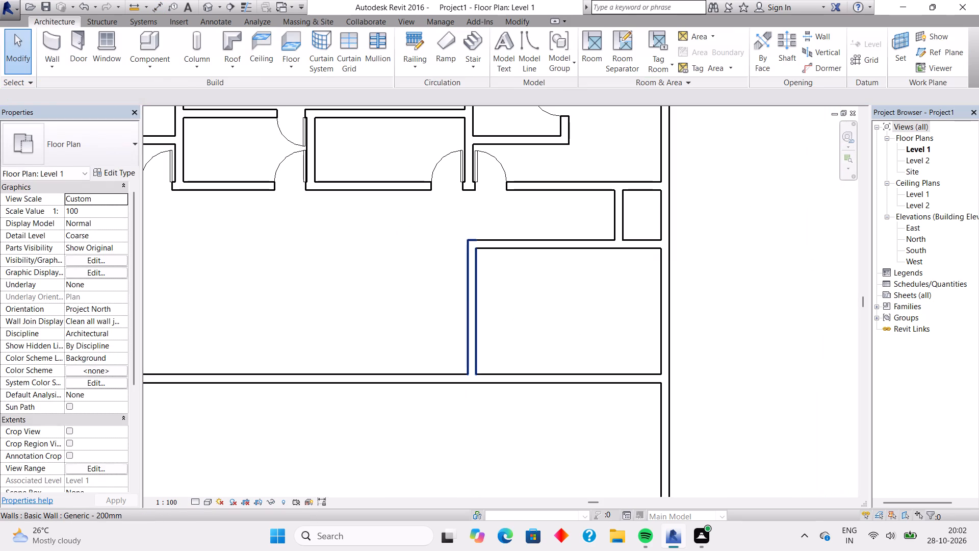
key("Left")
key("Left")
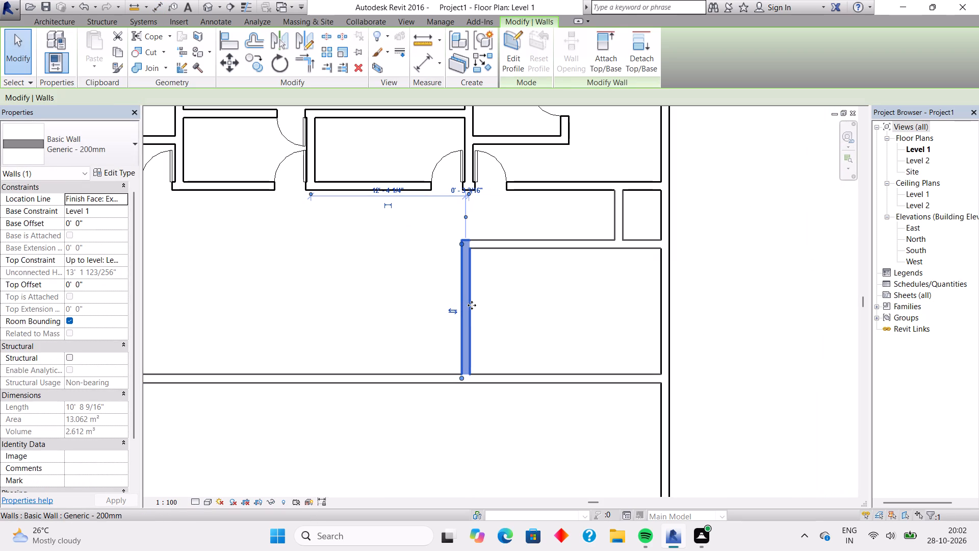
key("Right")
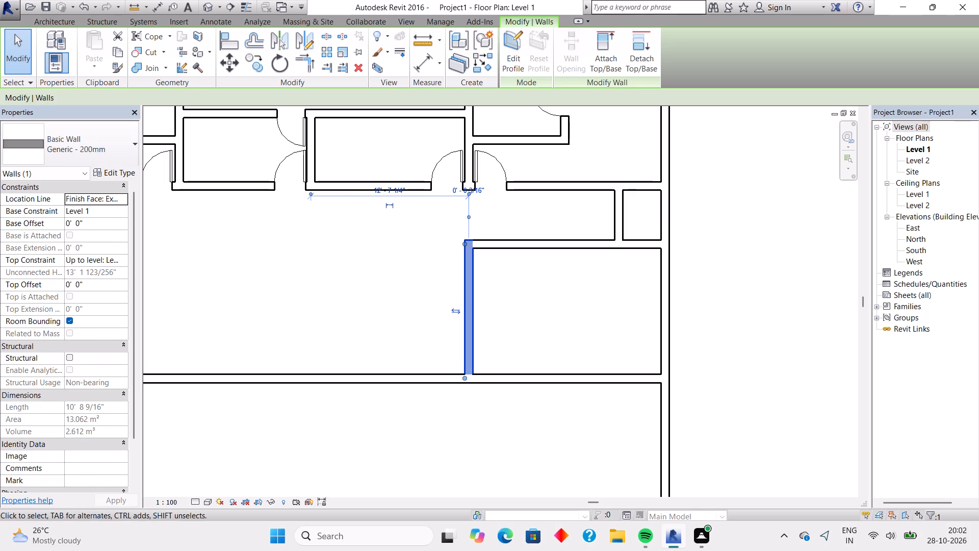
Measure the room's inside width between its side walls and its inside depth between its upper and lower walls.
scroll(592, 263, "up", 2)
left_click(415, 66)
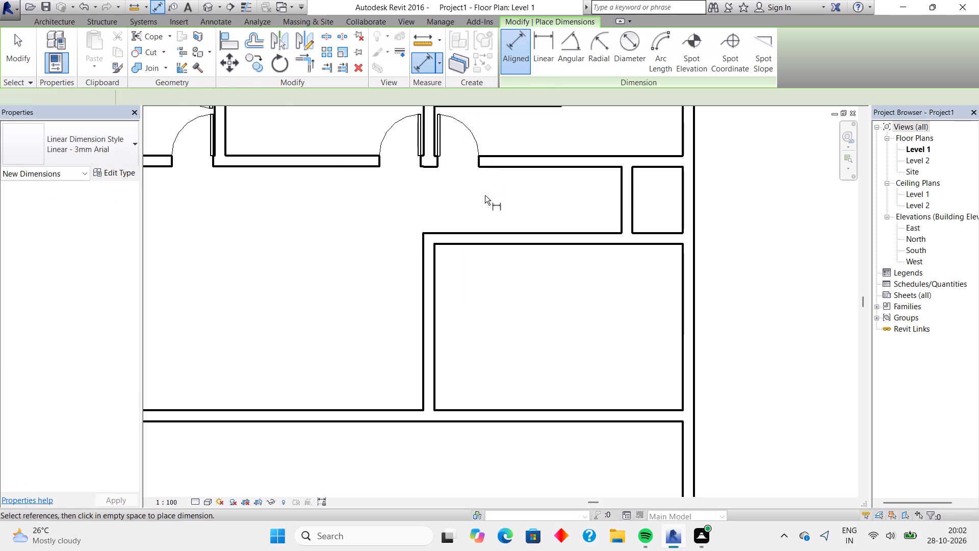
left_click(432, 303)
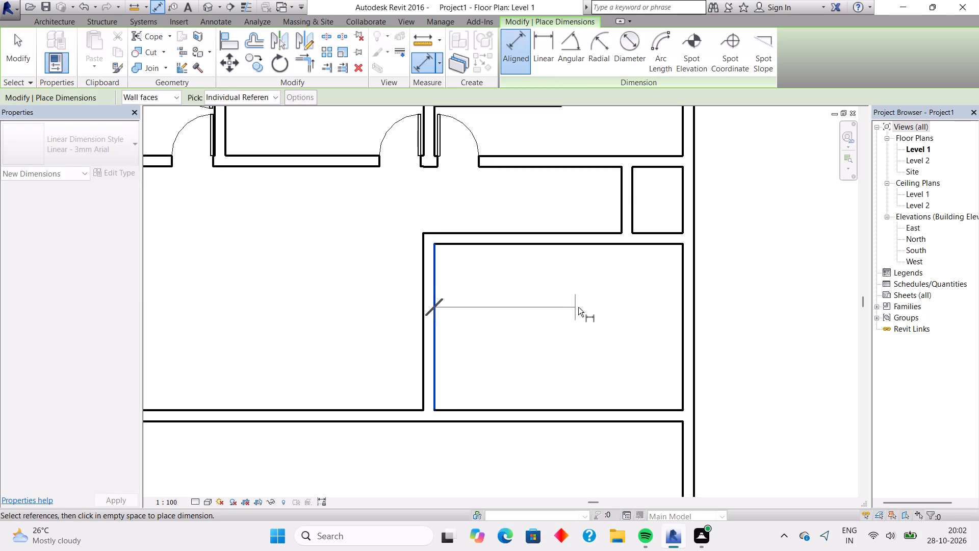
left_click(682, 323)
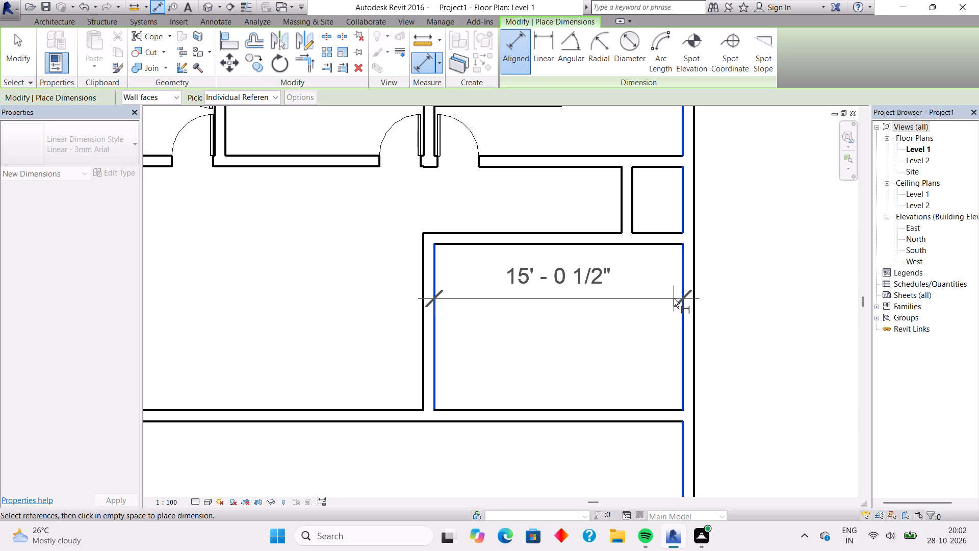
key("Escape")
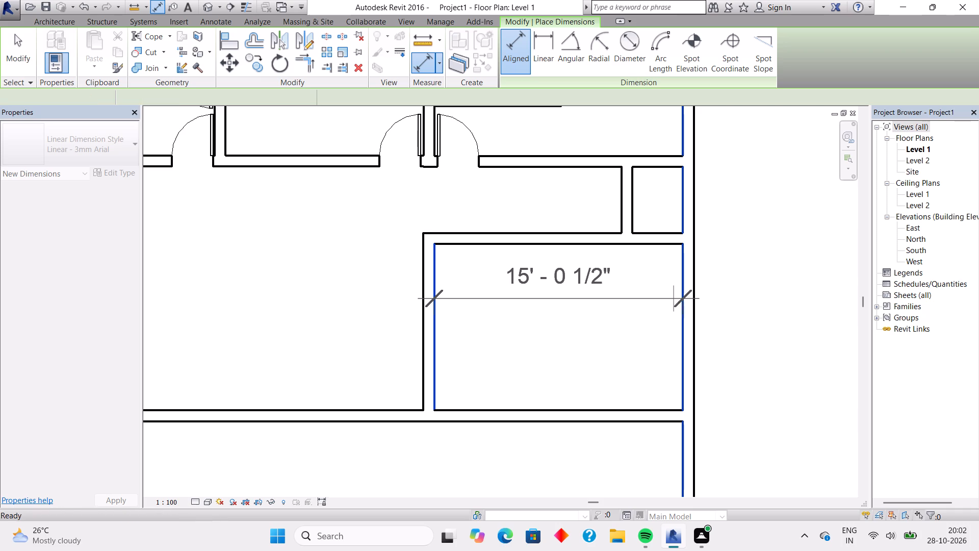
left_click(588, 241)
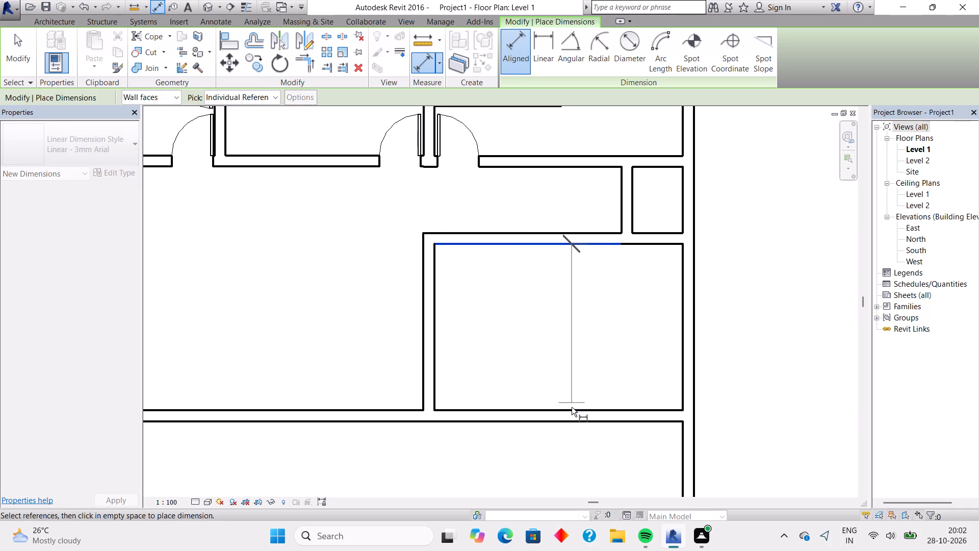
left_click(572, 407)
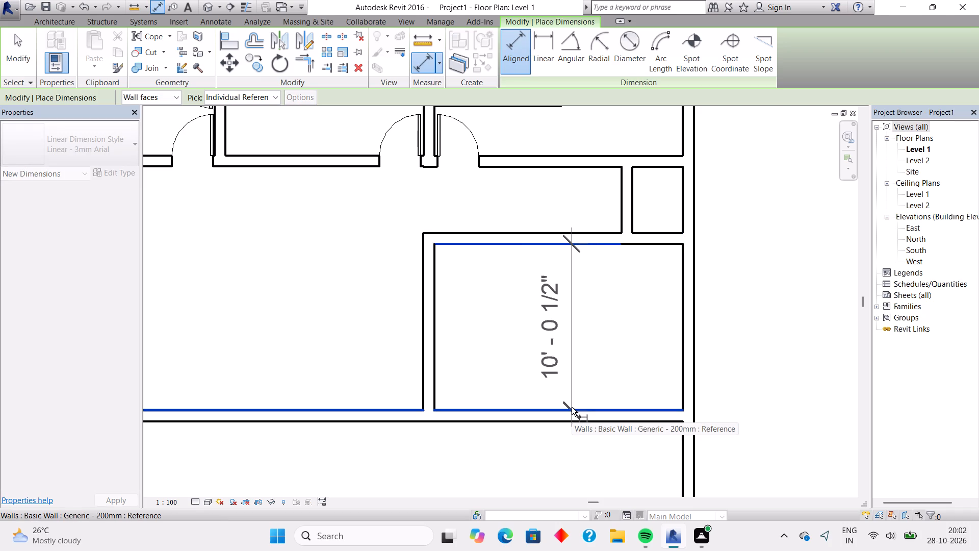
key("Escape")
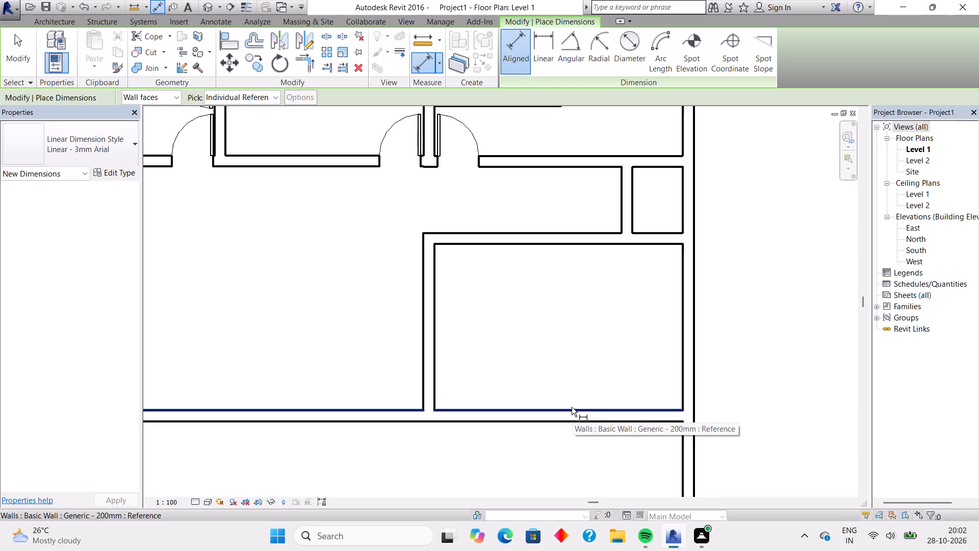
Nudge the long horizontal wall below the room two increments downward, to an inside room depth of about 10' 4 1/2".
left_click(572, 407)
key("Escape")
key("Escape")
left_click(572, 407)
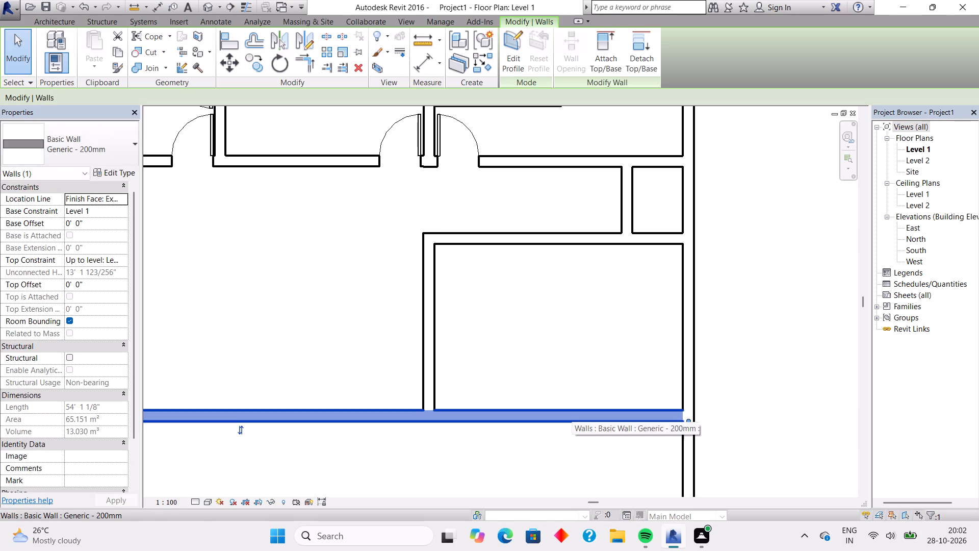
key("Down")
key("Down")
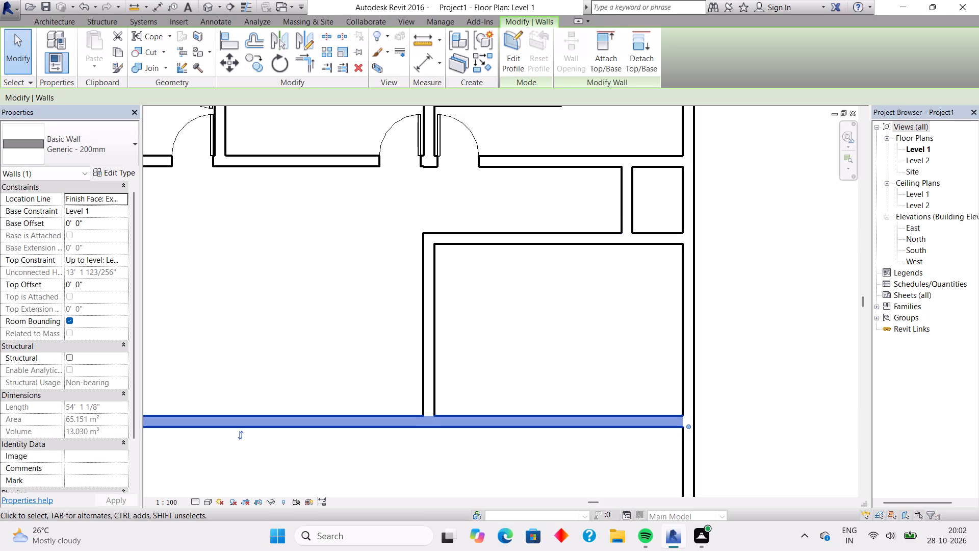
Measure the room's inside depth from its upper wall face to the long horizontal wall below.
left_click(426, 69)
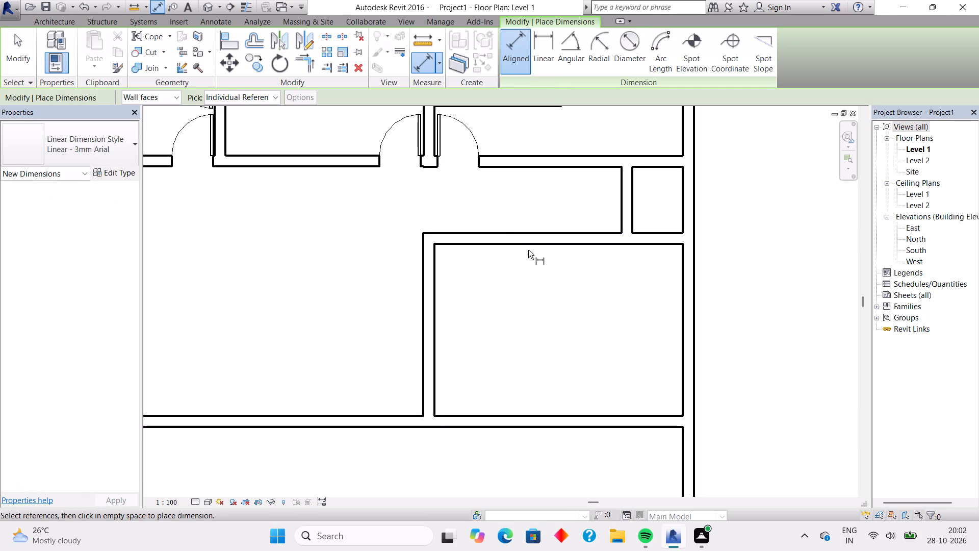
left_click(533, 247)
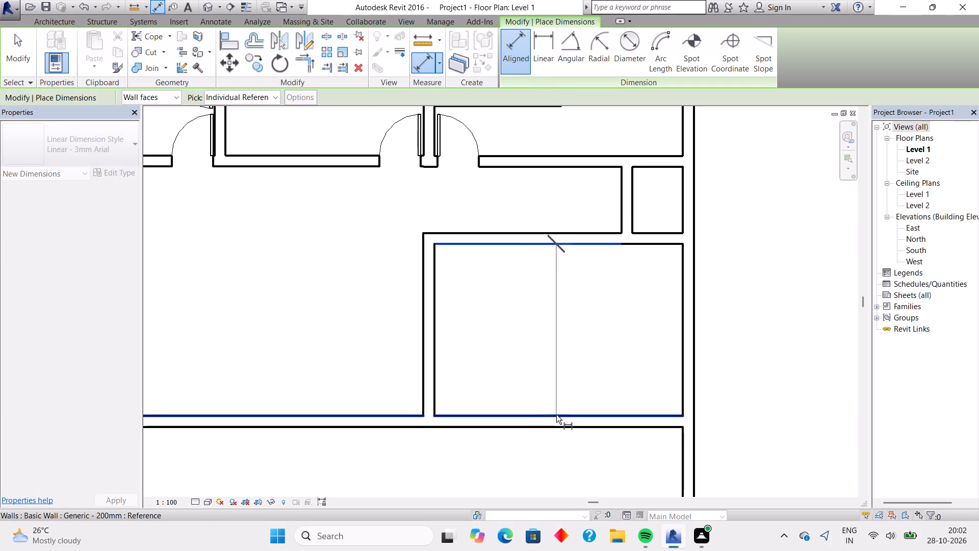
left_click(556, 415)
scroll(556, 415, "up", 3)
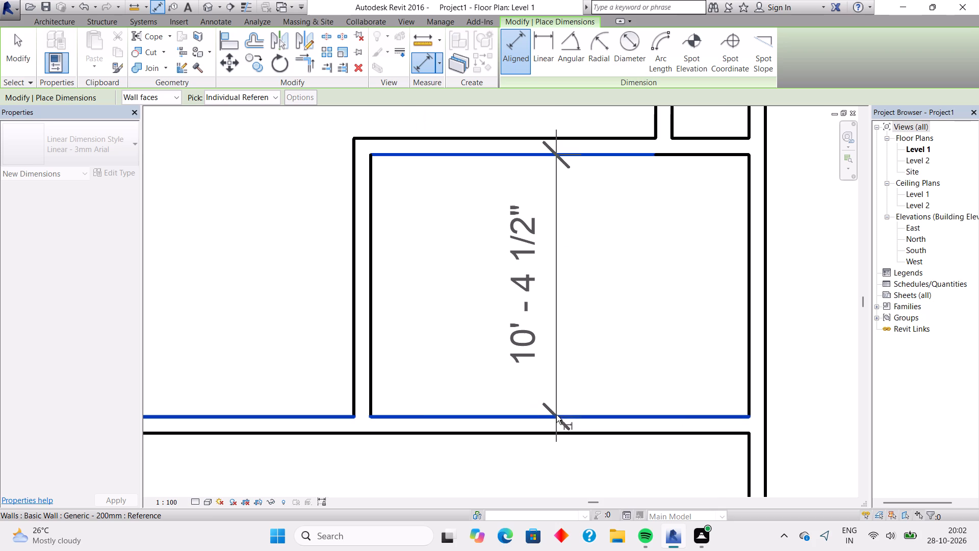
key("Escape")
scroll(556, 415, "up", 2)
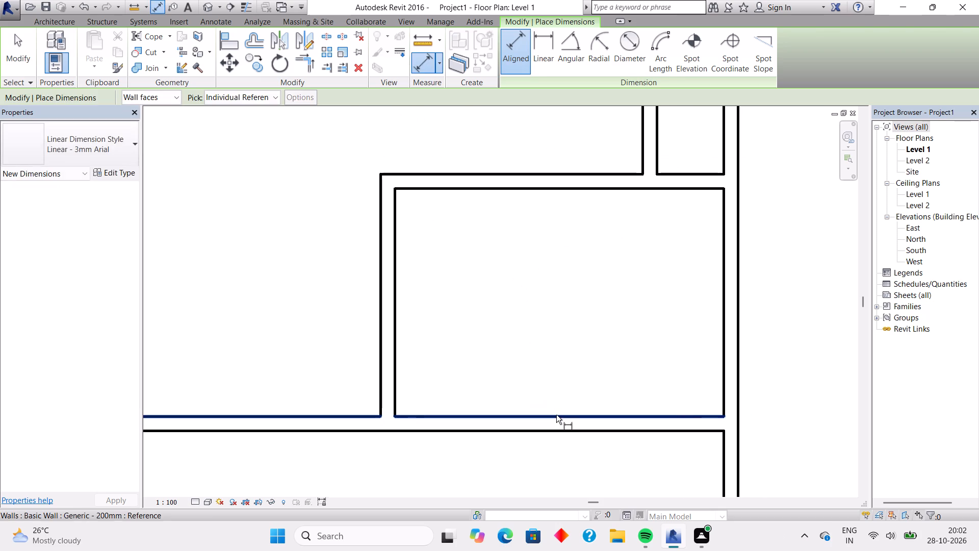
key("Escape")
Nudge the long horizontal wall below the room one more increment downward.
left_click(556, 415)
key("Down")
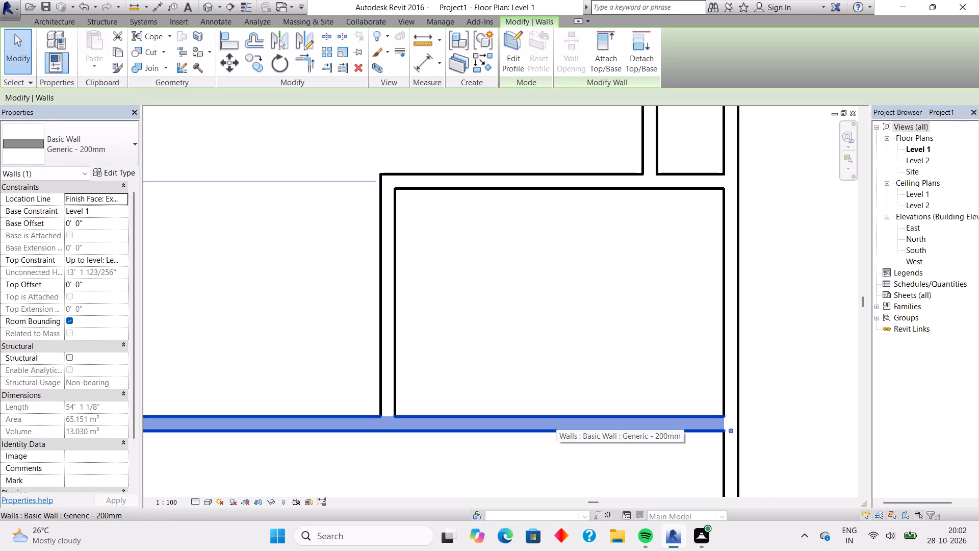
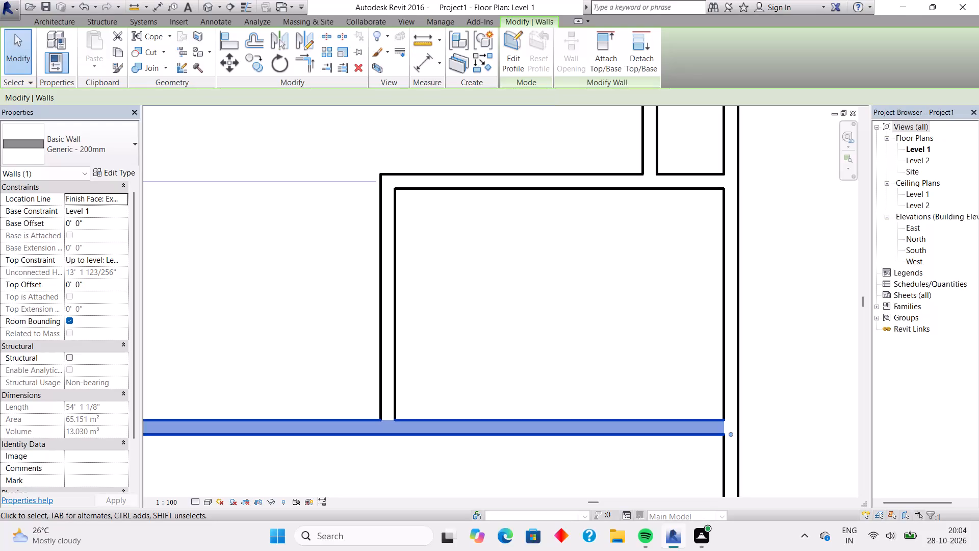
Measure the room's inside depth from its upper wall face to the long horizontal wall below.
left_click(418, 56)
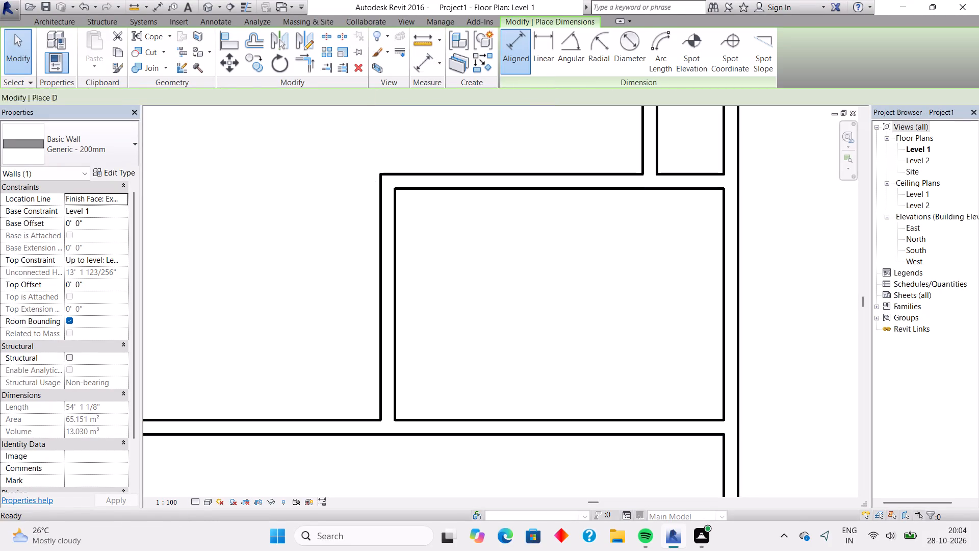
left_click(483, 186)
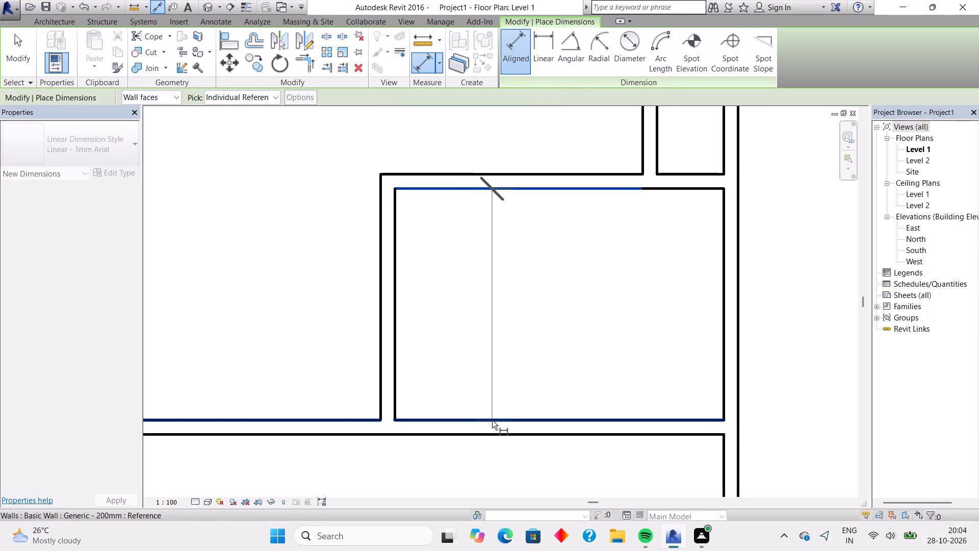
left_click(492, 420)
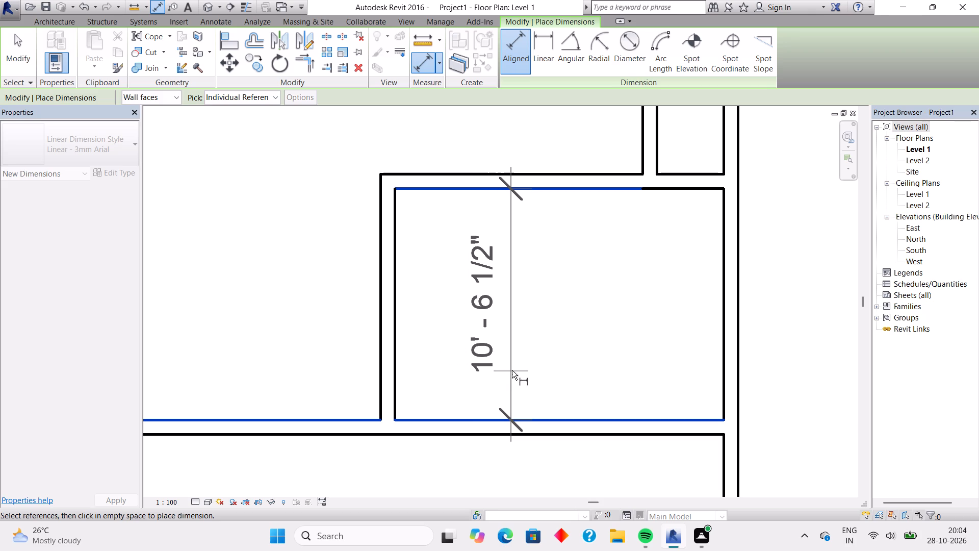
key("Escape")
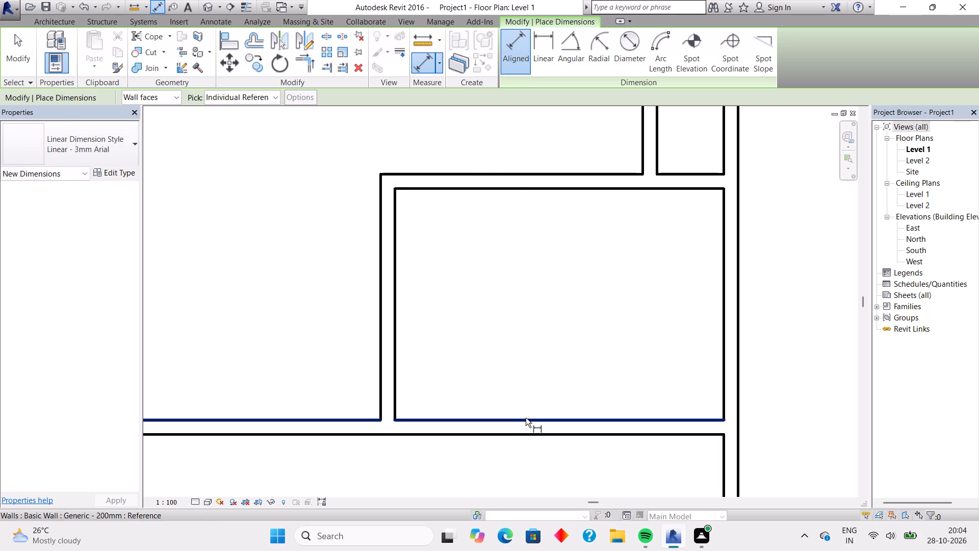
left_click(527, 420)
key("Escape")
key("Escape")
Nudge the long horizontal wall below the room one increment upward, to an inside room depth of about 10' 4 1/2".
left_click(527, 420)
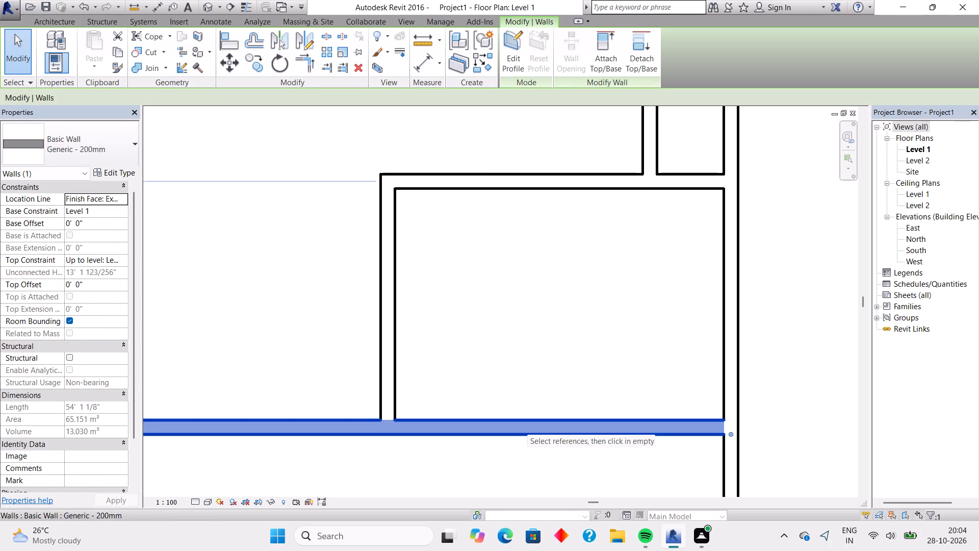
key("Up")
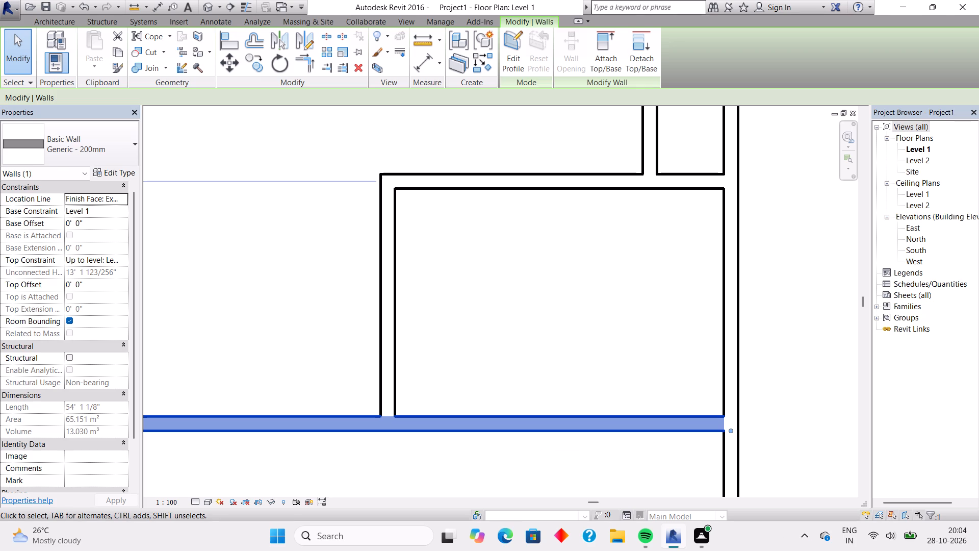
Measure the room's inside depth again between its upper wall face and the moved horizontal wall.
left_click(417, 62)
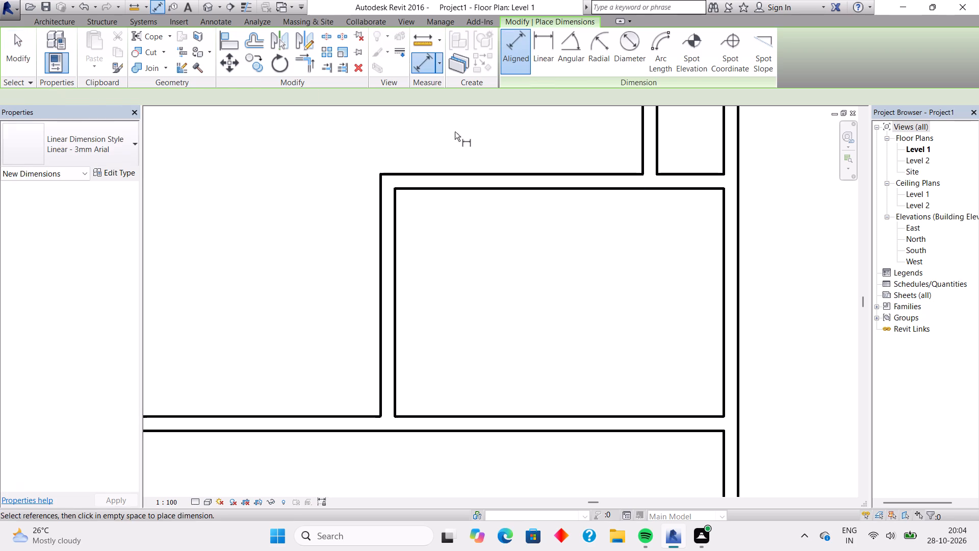
left_click(499, 190)
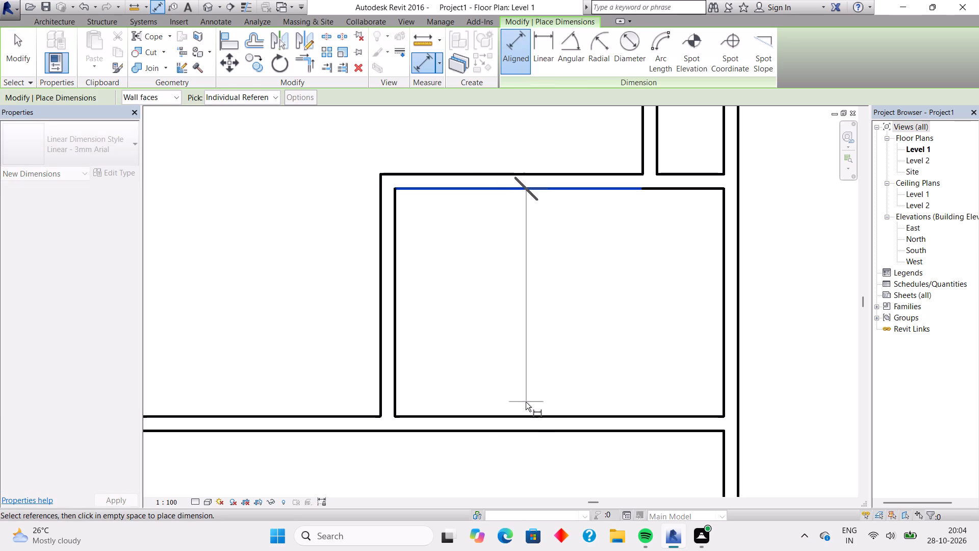
left_click(522, 417)
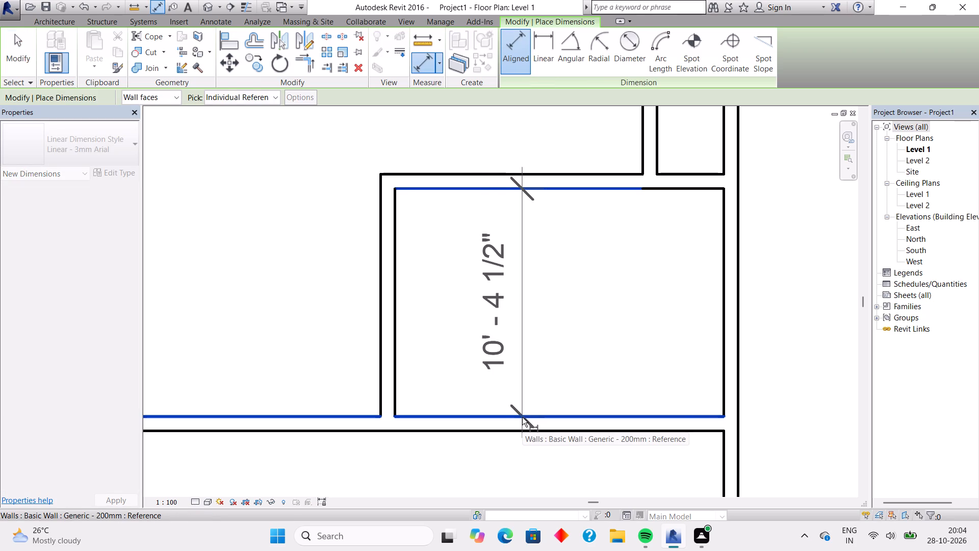
scroll(522, 417, "up", 1)
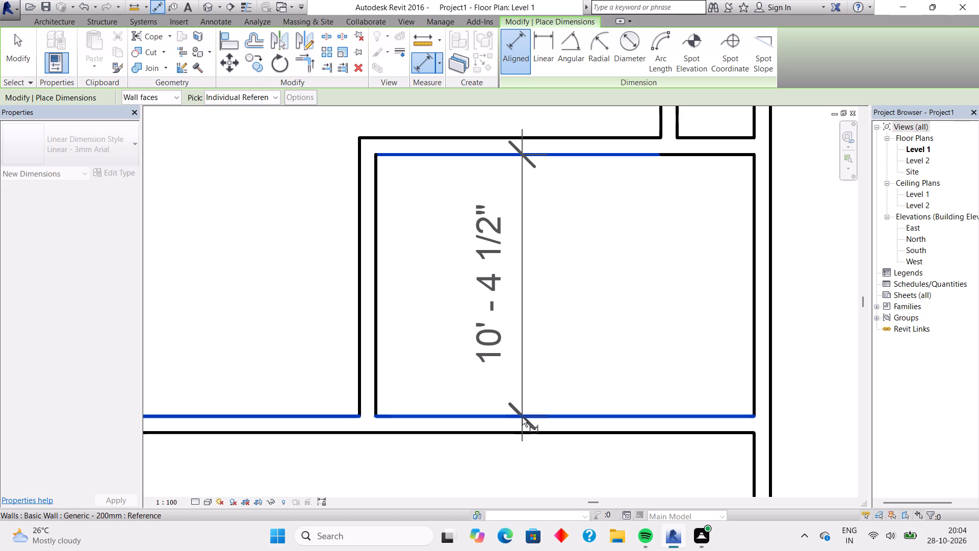
scroll(565, 312, "up", 1)
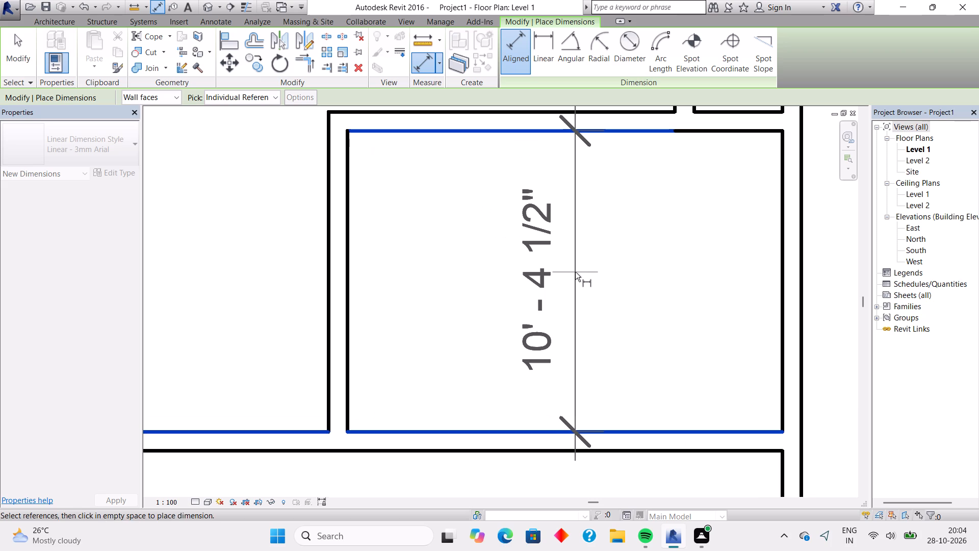
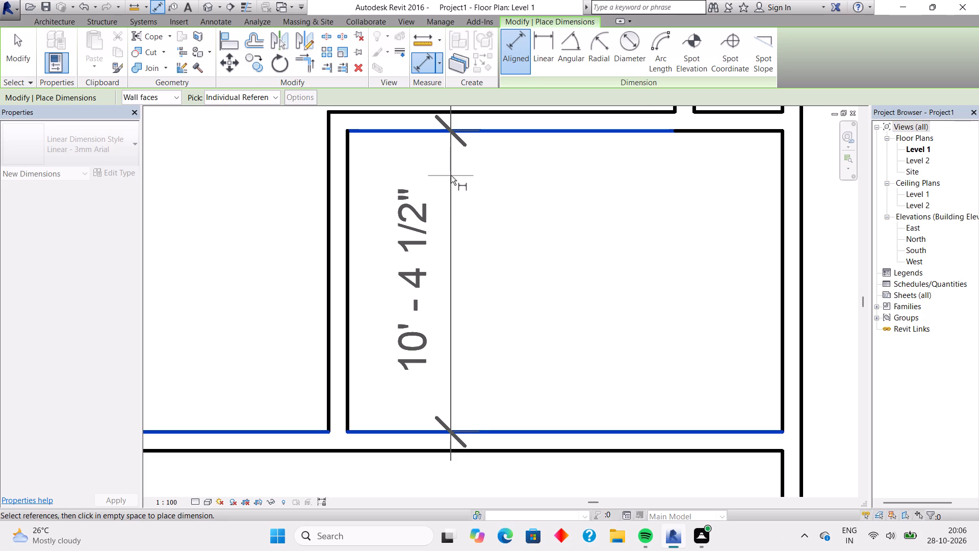
Nudge the long horizontal wall below the room one increment downward, to an inside room depth of about 10' 5 1/2".
key("Escape")
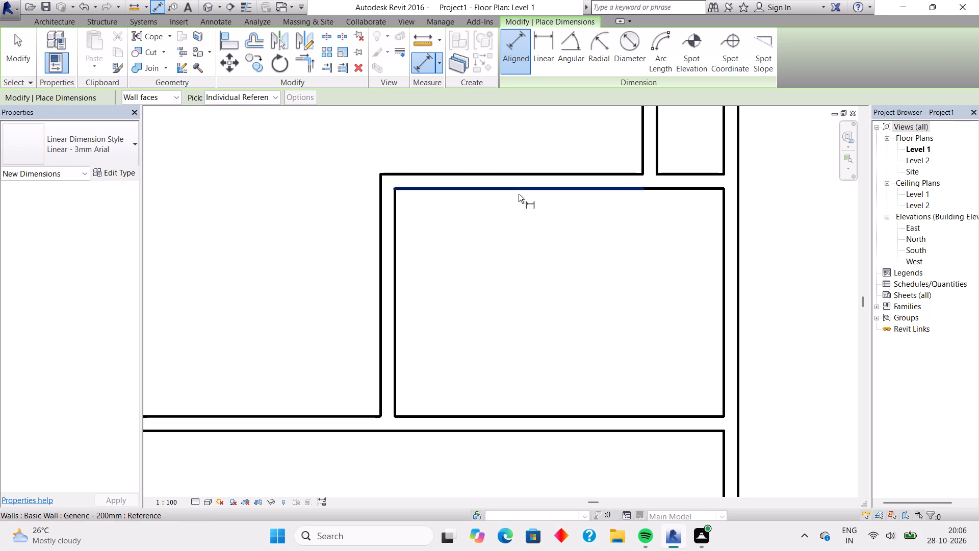
left_click(564, 417)
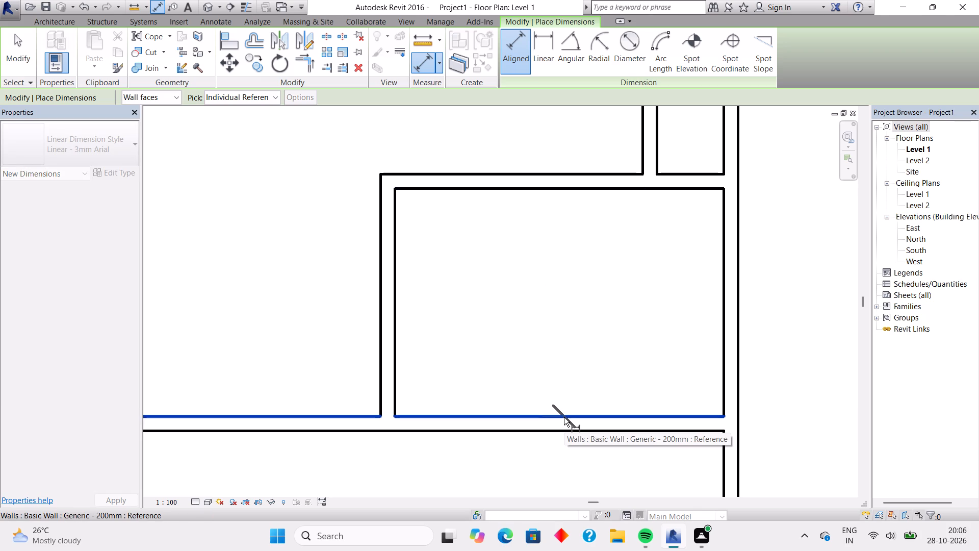
key("Escape")
key("Escape")
left_click(564, 417)
scroll(564, 417, "up", 3)
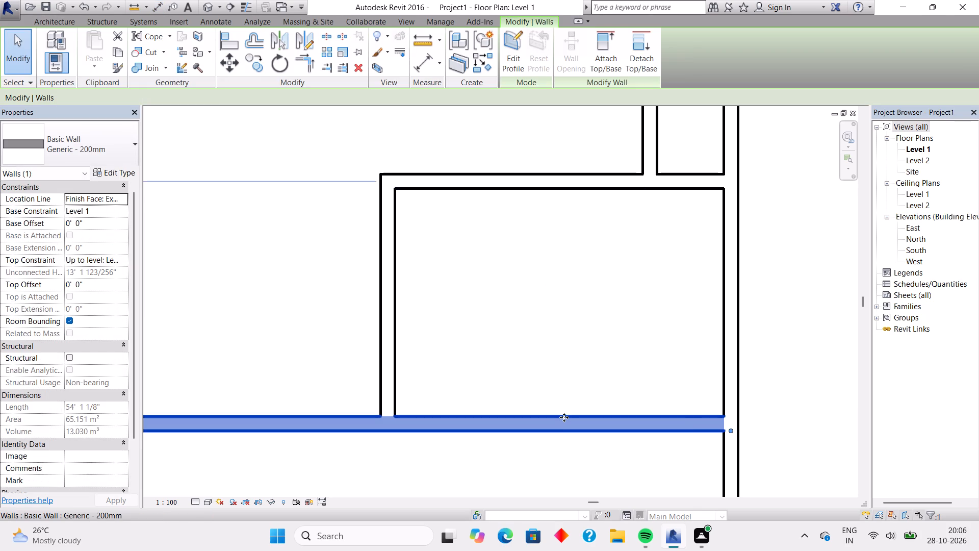
scroll(564, 417, "up", 2)
key("Down")
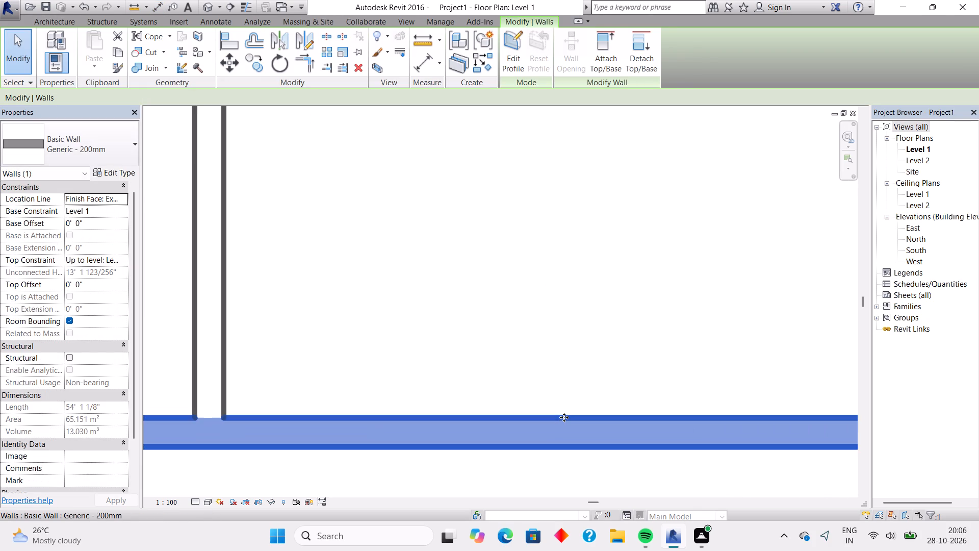
scroll(554, 348, "down", 5)
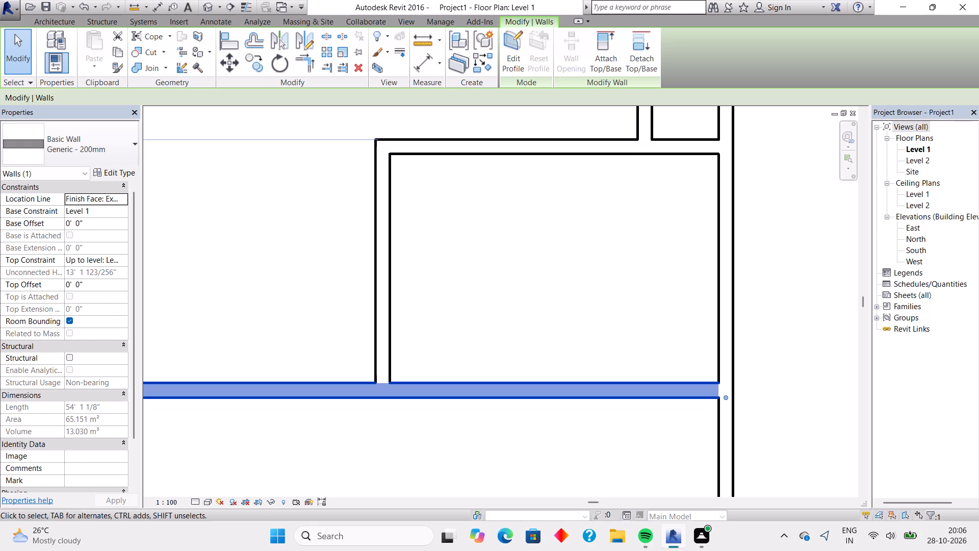
Measure the room's inside depth from its upper wall face to the moved long horizontal wall below.
left_click(419, 68)
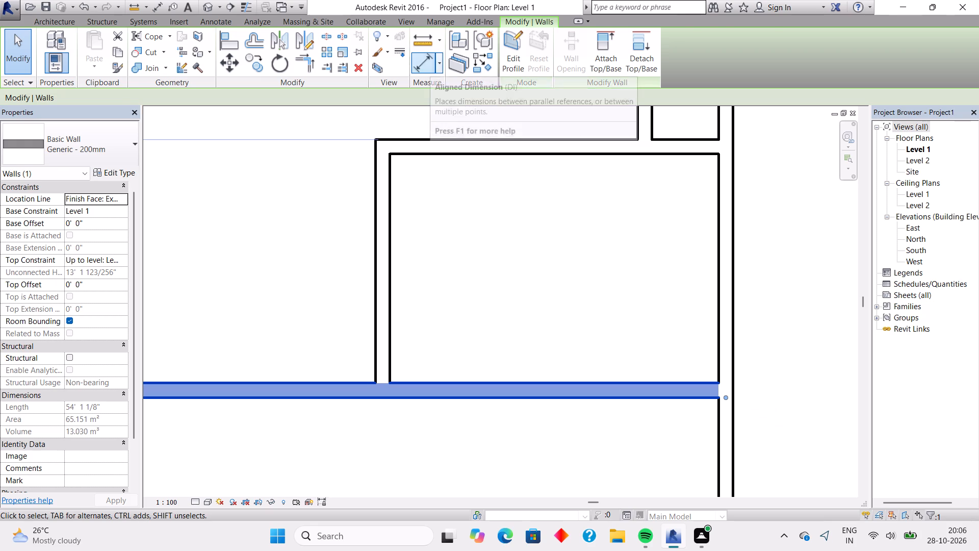
left_click(477, 157)
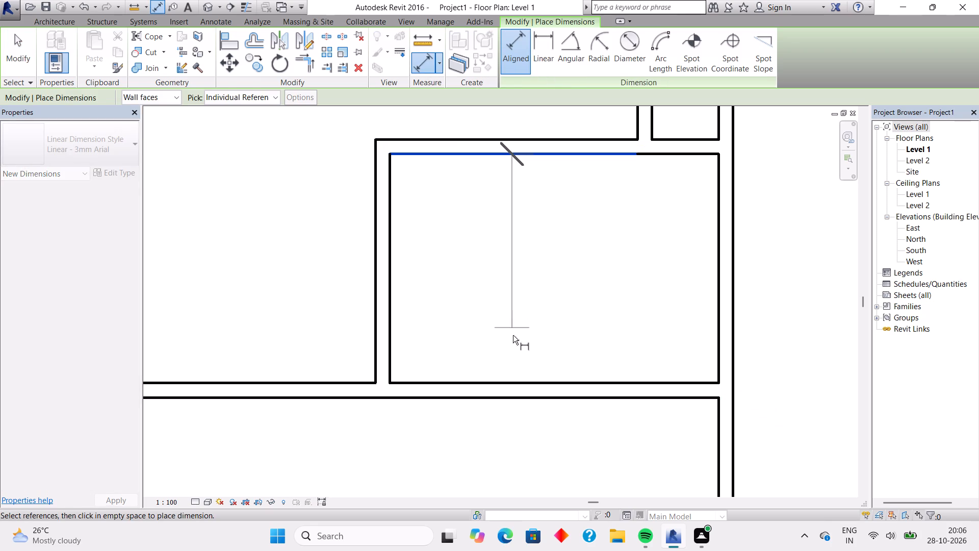
left_click(513, 382)
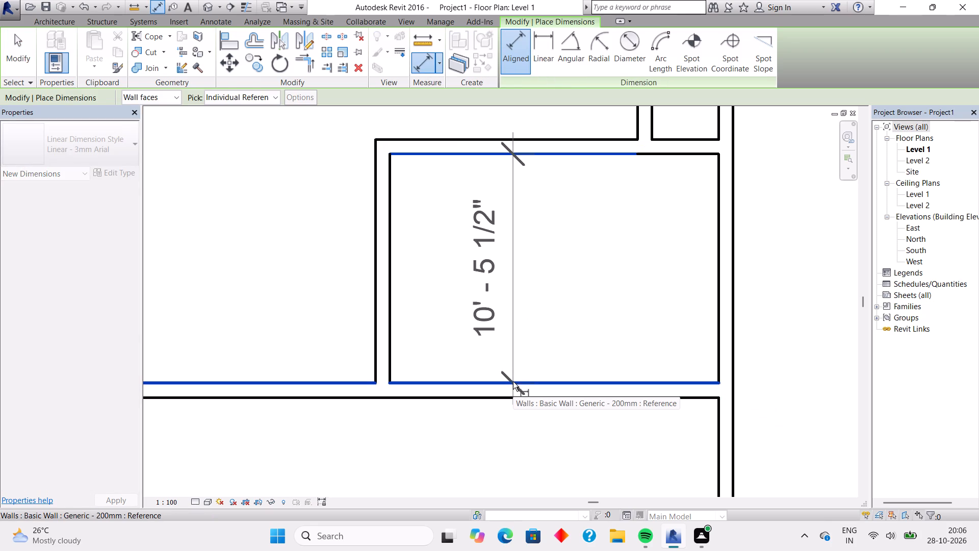
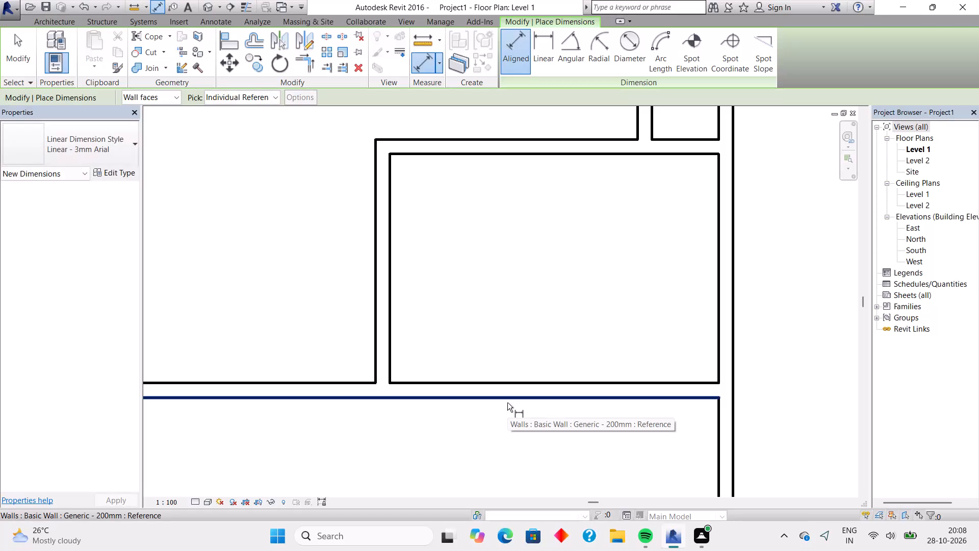
Draw Generic - 200mm walls enclosing a left side room, running up from the long horizontal wall and across to the crossed shaft's lower corner.
middle_click_drag(502, 235, 516, 314)
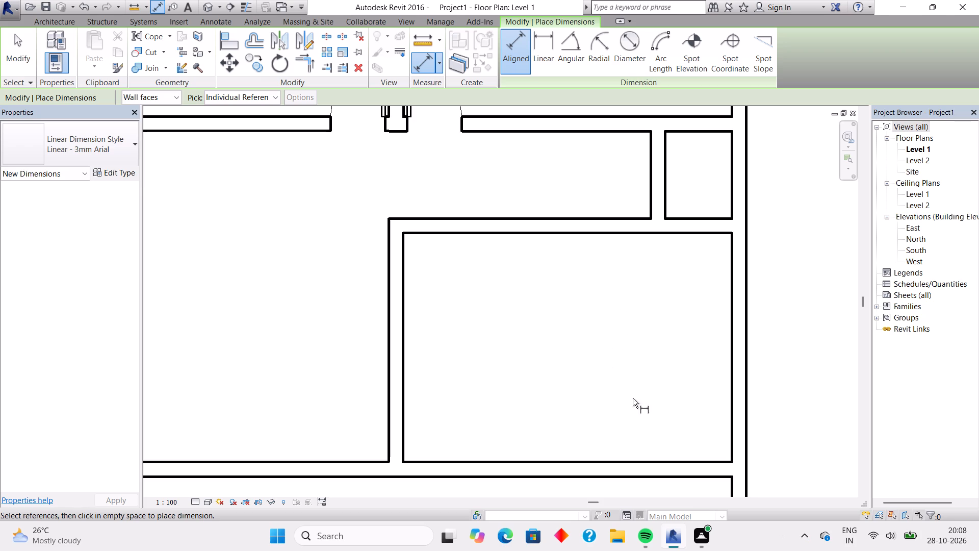
scroll(498, 310, "down", 3)
middle_click_drag(498, 310, 759, 360)
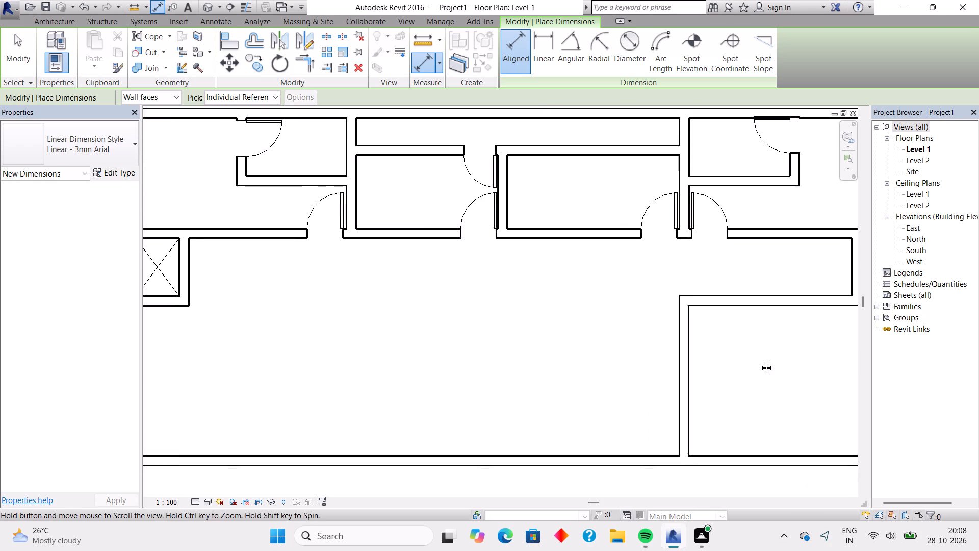
middle_click_drag(759, 360, 754, 359)
scroll(743, 353, "down", 2)
middle_click_drag(628, 402, 387, 332)
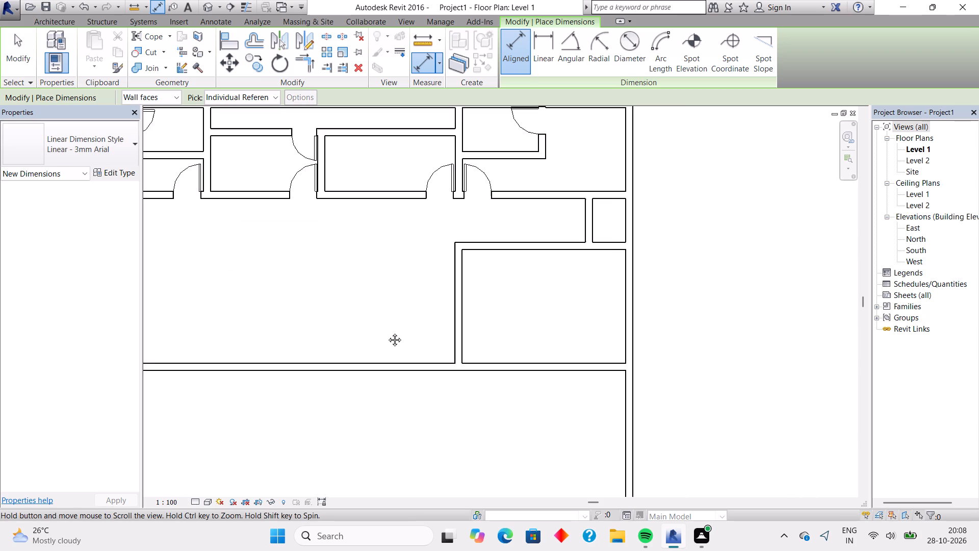
middle_click_drag(387, 332, 662, 372)
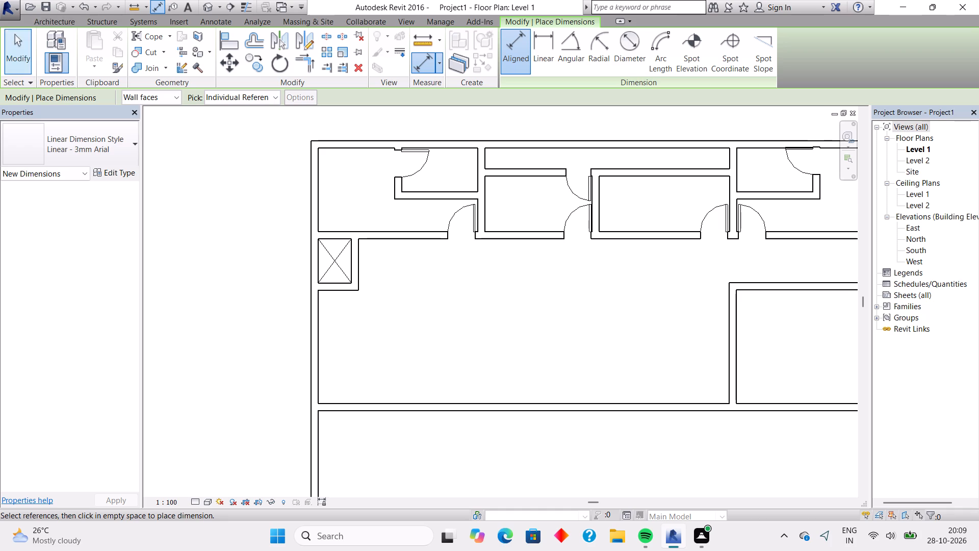
left_click(51, 20)
left_click(55, 38)
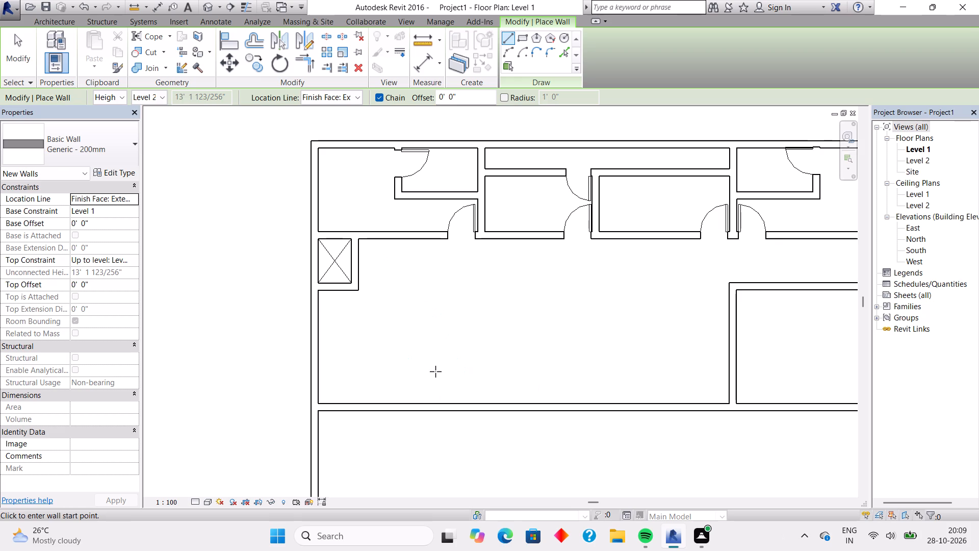
left_click(453, 404)
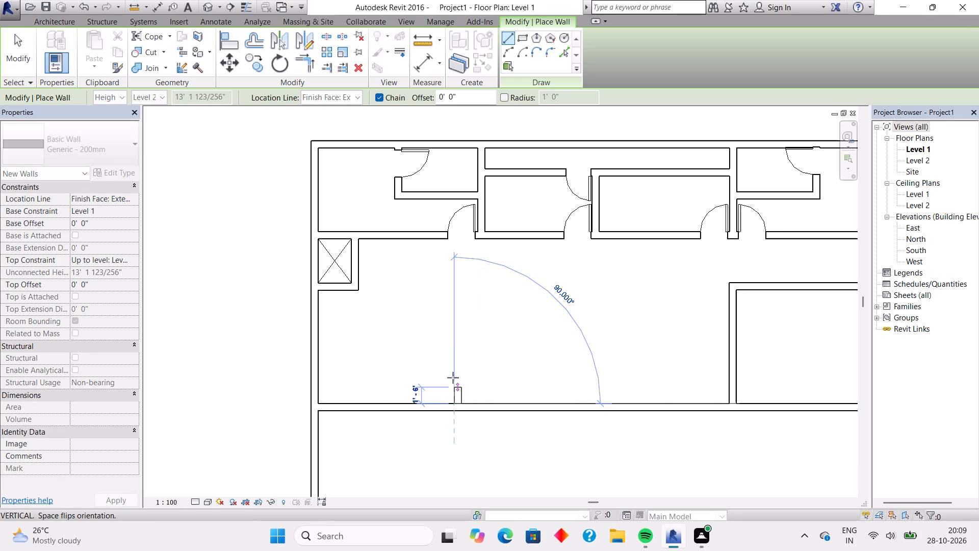
left_click(454, 279)
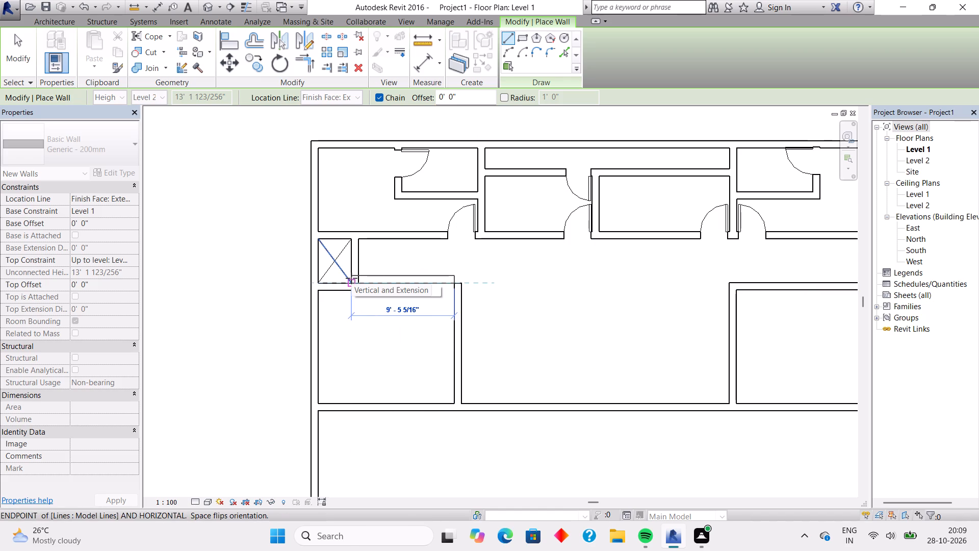
key("space")
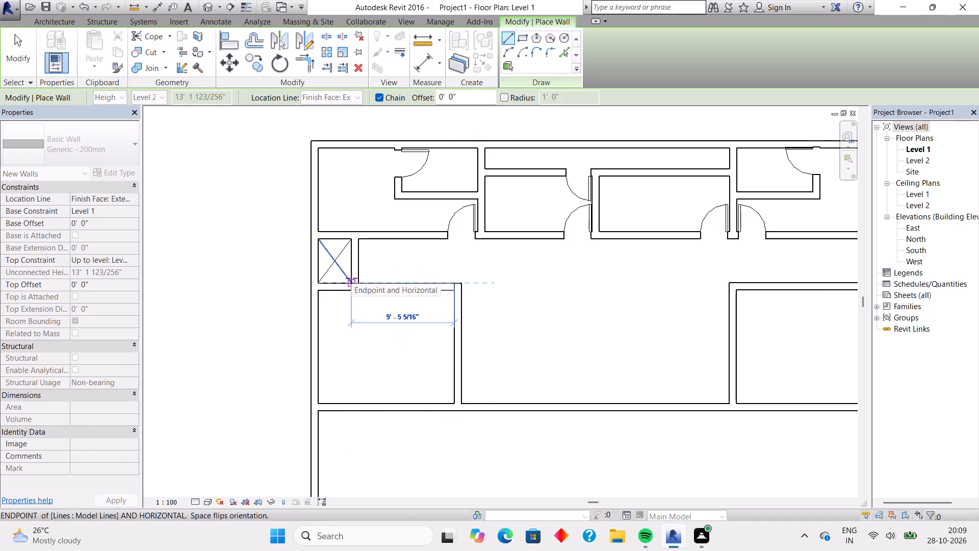
left_click(351, 278)
key("Escape")
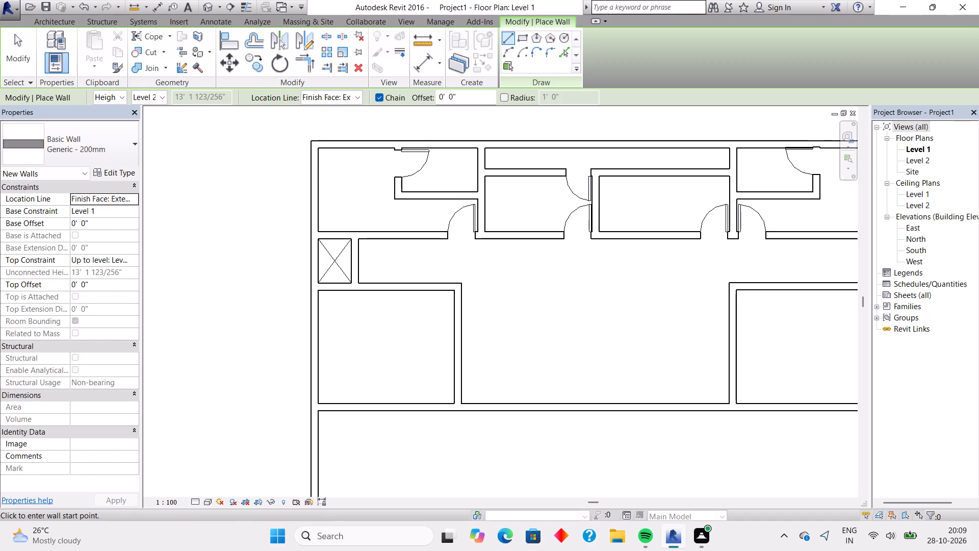
Measure the new left room's inside depth and inside width.
left_click(421, 65)
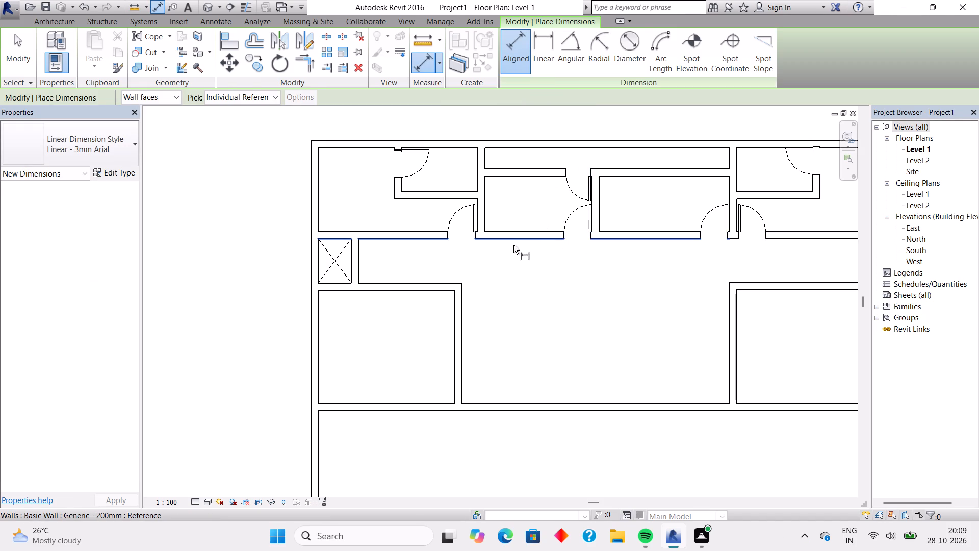
left_click(387, 288)
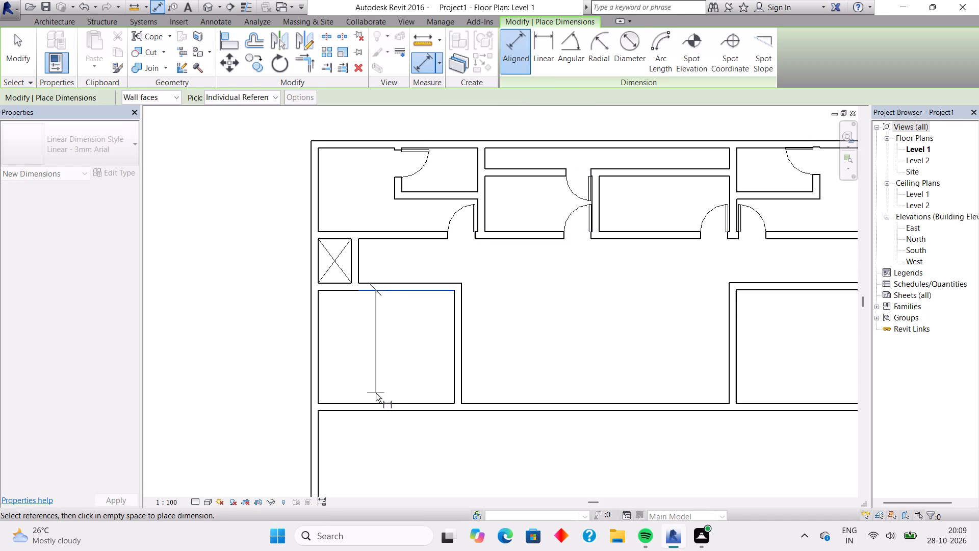
left_click(376, 399)
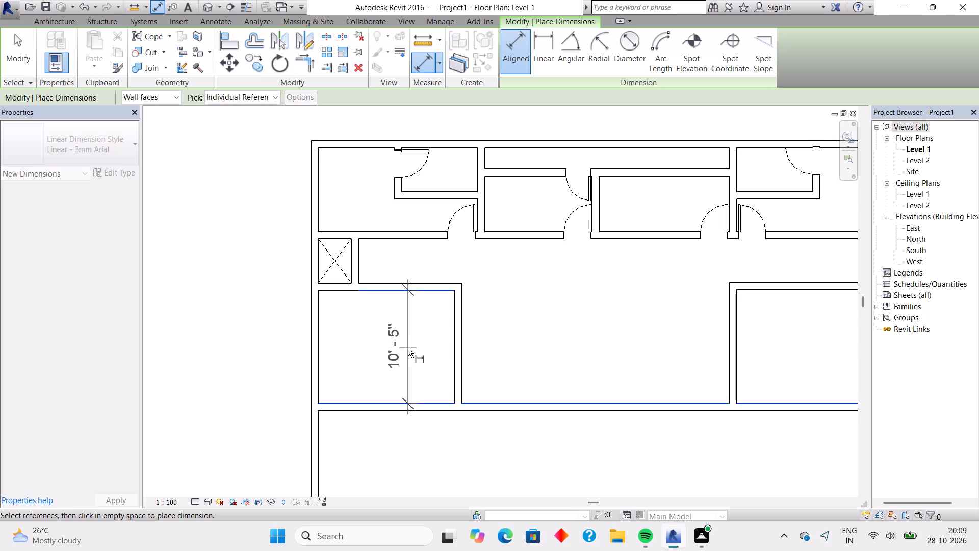
key("Escape")
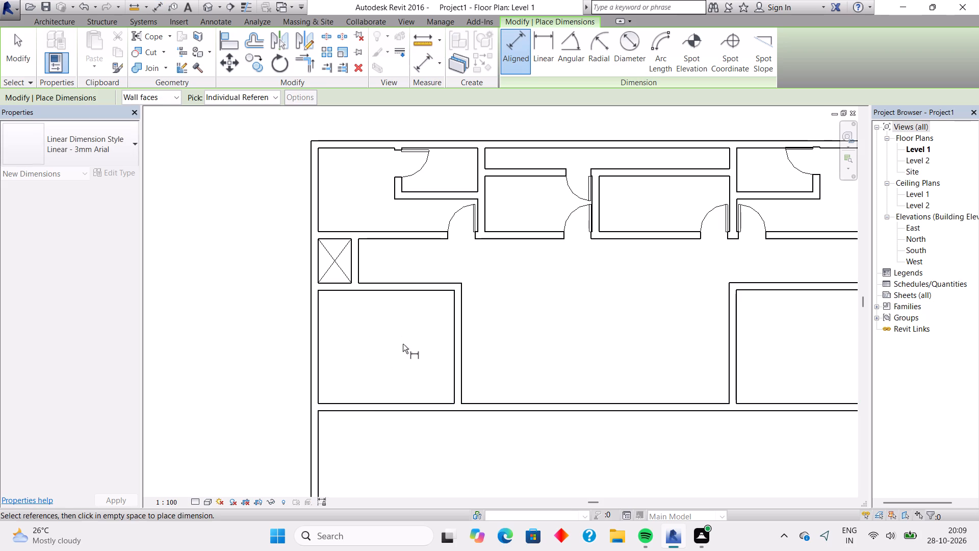
left_click(318, 343)
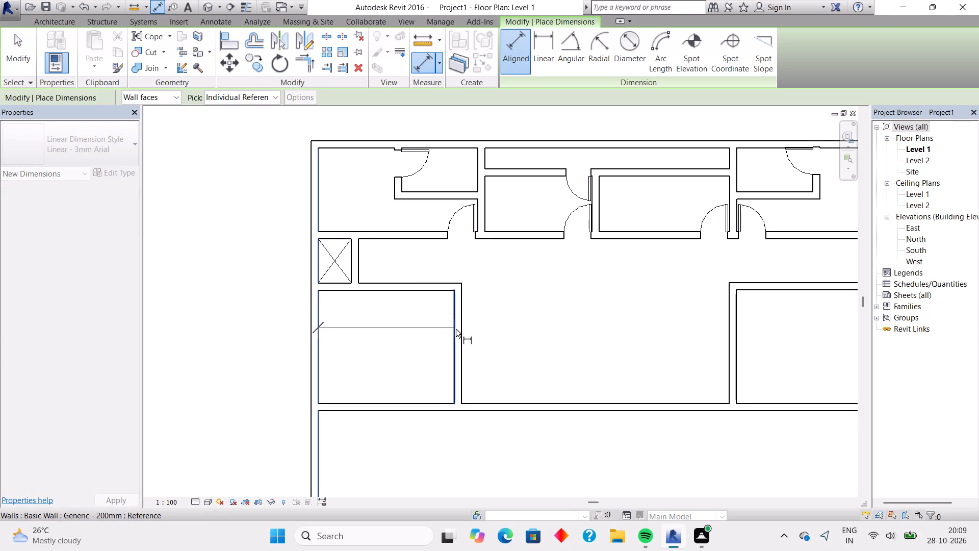
left_click(456, 329)
scroll(457, 338, "up", 2)
key("Escape")
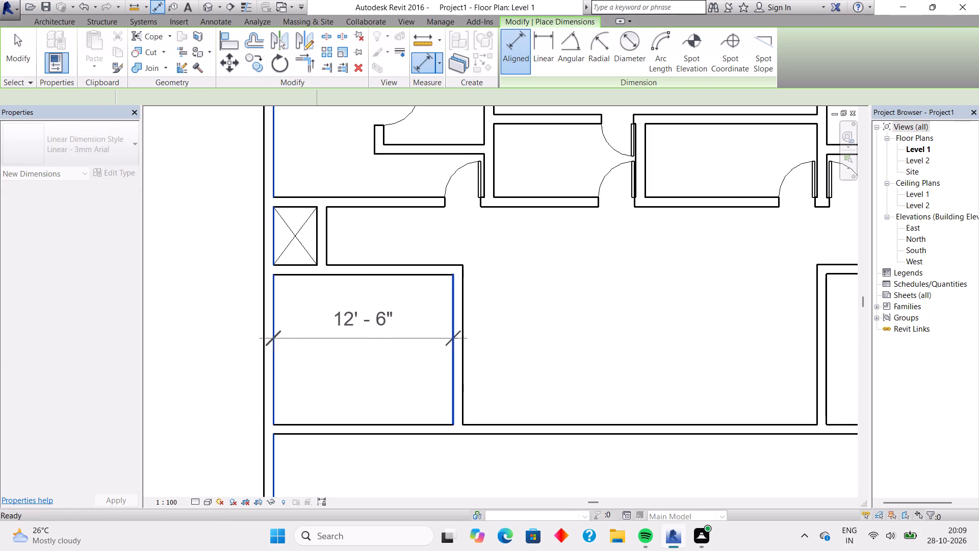
key("Escape")
Nudge the left room's inner vertical wall seven increments to the right, to an inside room width of about 14' 3".
left_click(457, 338)
key("Right")
key("Right")
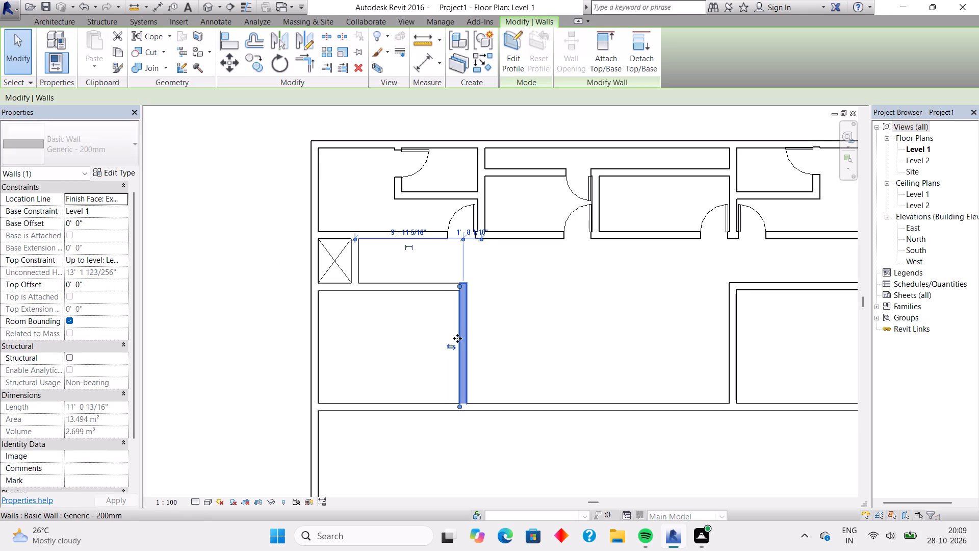
key("Right")
key("Right")
key("Right")
key("Right")
key("Right")
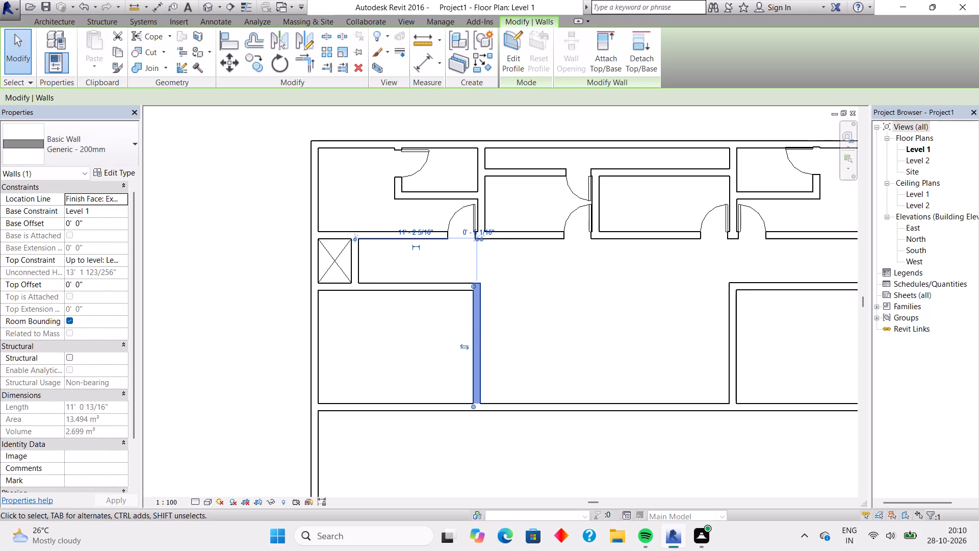
Measure the left room's inside width from the exterior wall face to the moved wall.
left_click(415, 69)
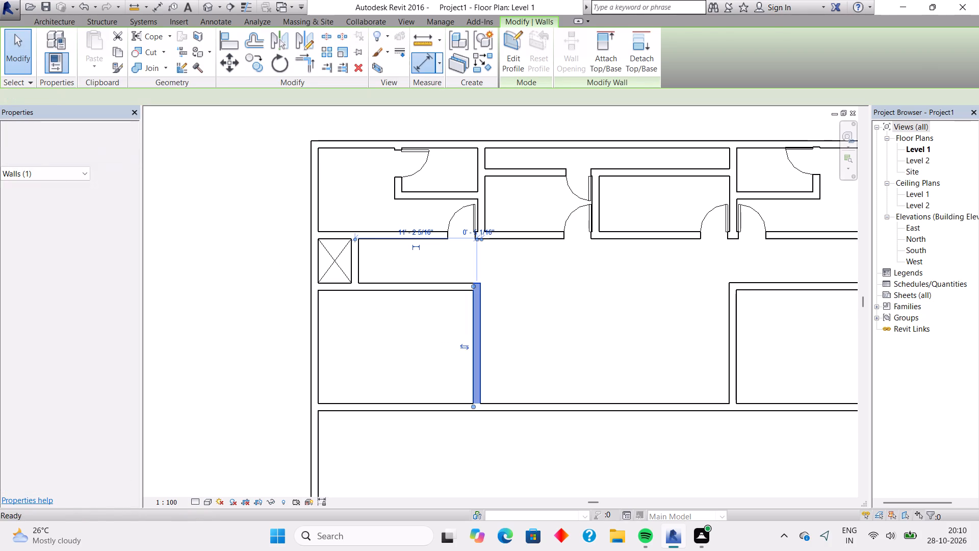
left_click(320, 336)
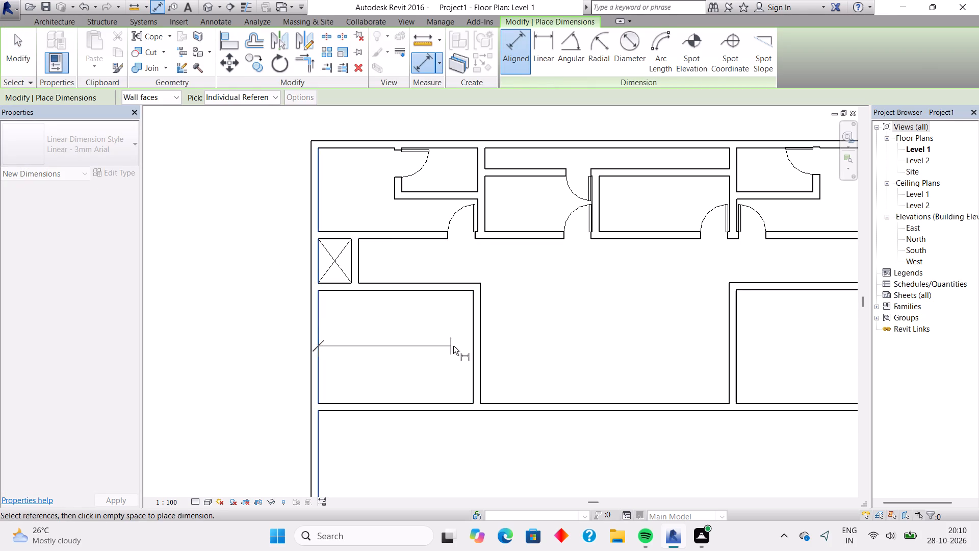
left_click(472, 354)
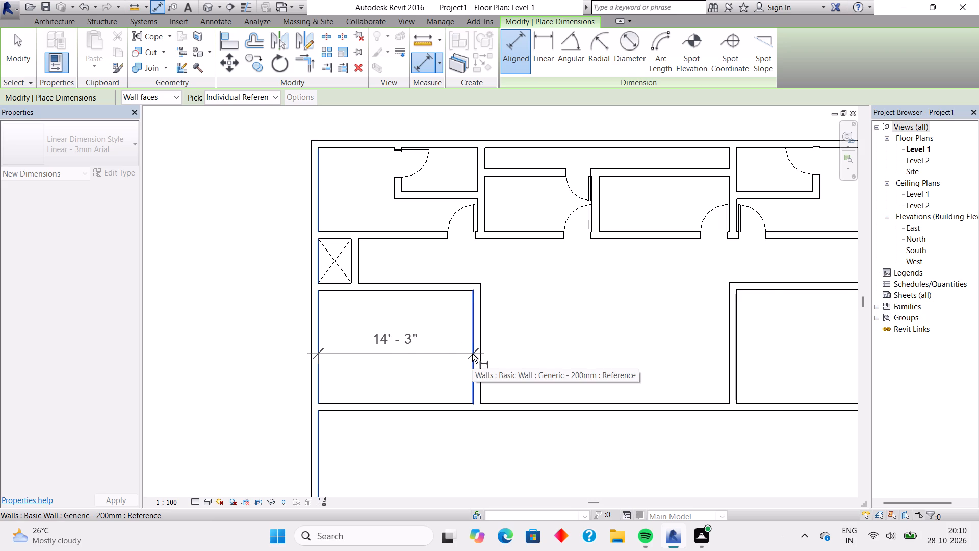
scroll(472, 354, "up", 1)
key("Escape")
key("Escape")
Nudge the left room's inner vertical wall three finer increments back left, to an inside room width of about 14' 0".
left_click(472, 354)
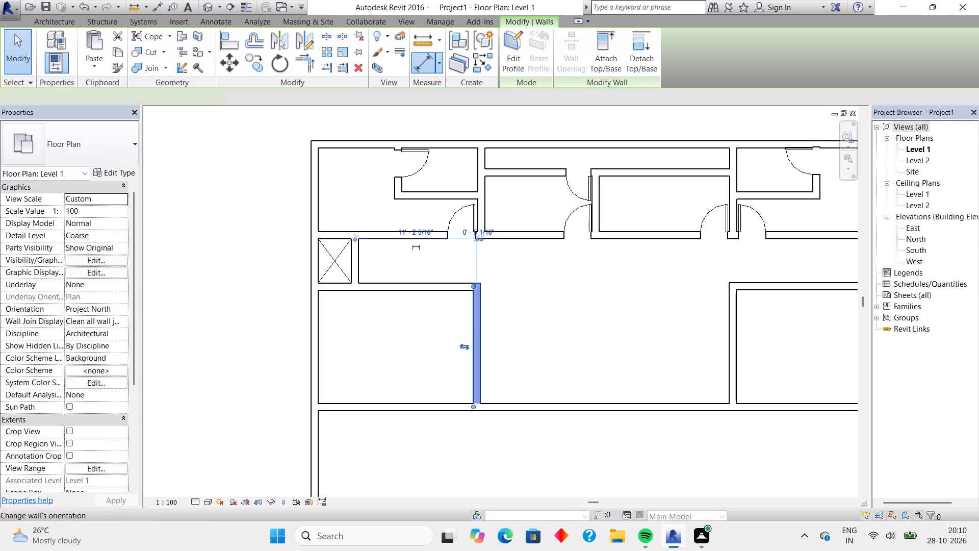
scroll(472, 354, "up", 7)
key("Left")
key("Left")
key("Left")
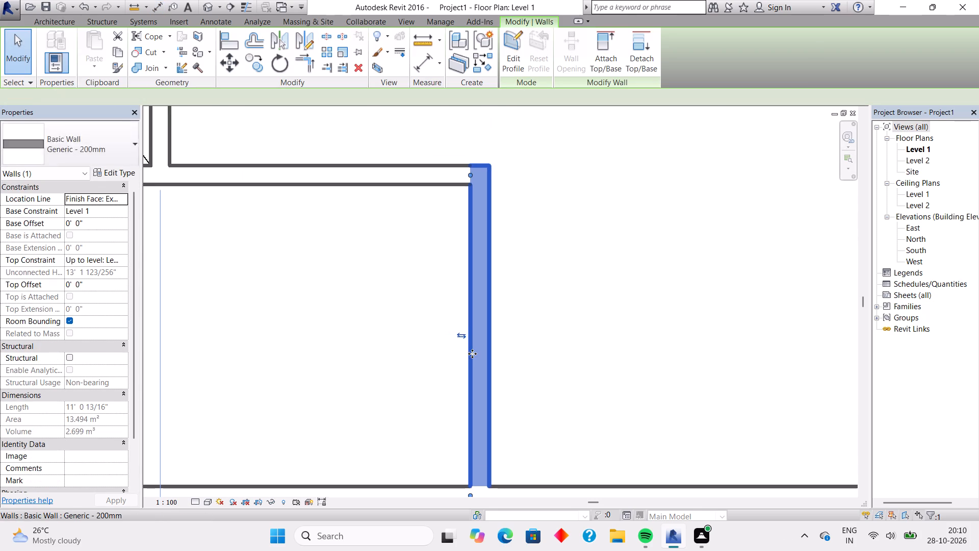
Measure the left room's inside width again between the exterior wall face and the inner vertical wall.
left_click(414, 56)
middle_click_drag(315, 261, 523, 246)
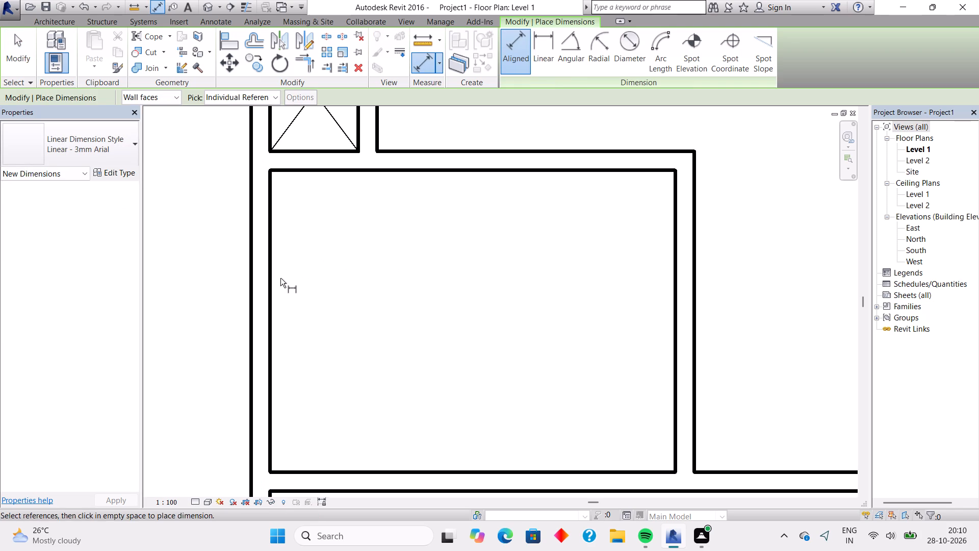
left_click(272, 285)
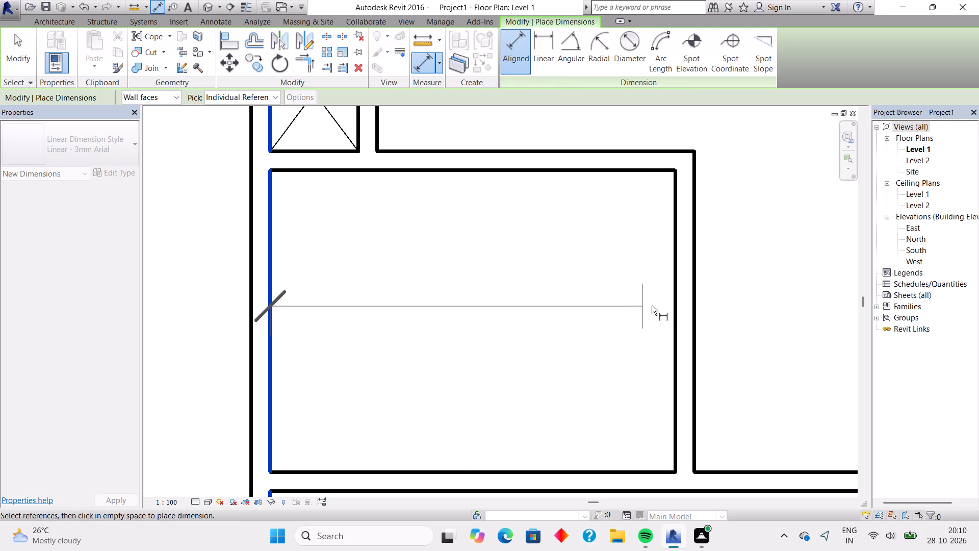
left_click(674, 310)
scroll(674, 310, "down", 3)
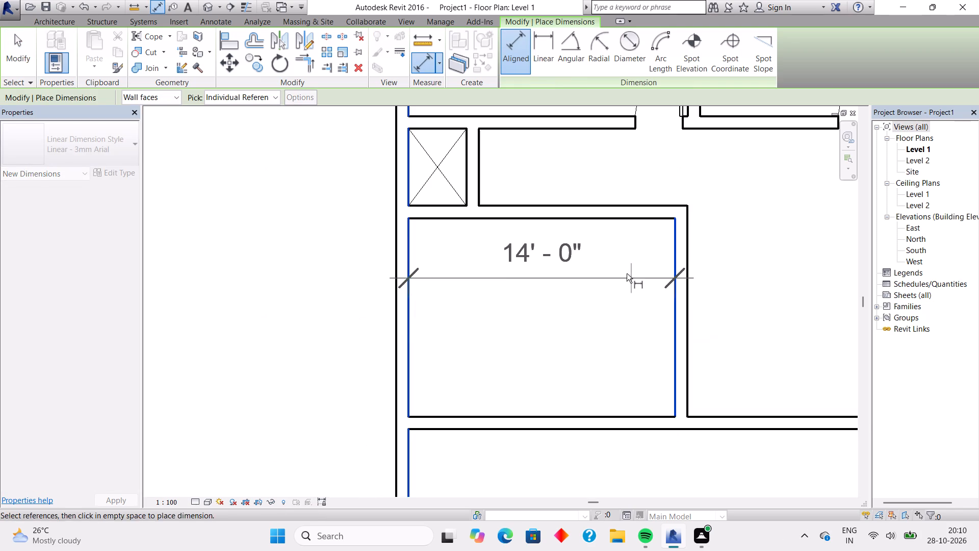
middle_click_drag(626, 273, 599, 320)
scroll(599, 320, "down", 3)
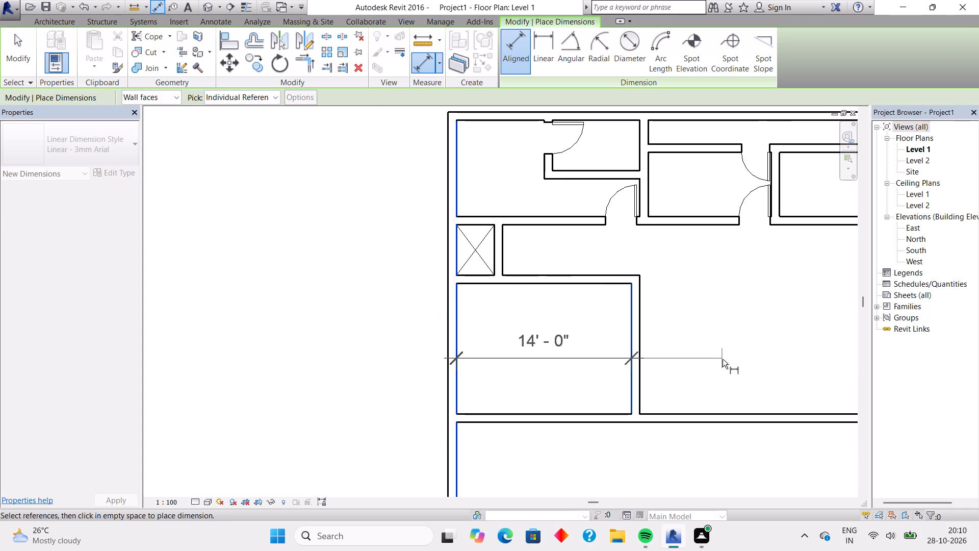
key("Escape")
Place an M_Single-Flush 0762 x 2134mm door in the left room's upper wall, 2' 0" from the inner corner, hinged beside it and opening inward.
scroll(729, 345, "down", 3)
middle_click_drag(741, 302, 556, 314)
scroll(556, 314, "down", 6)
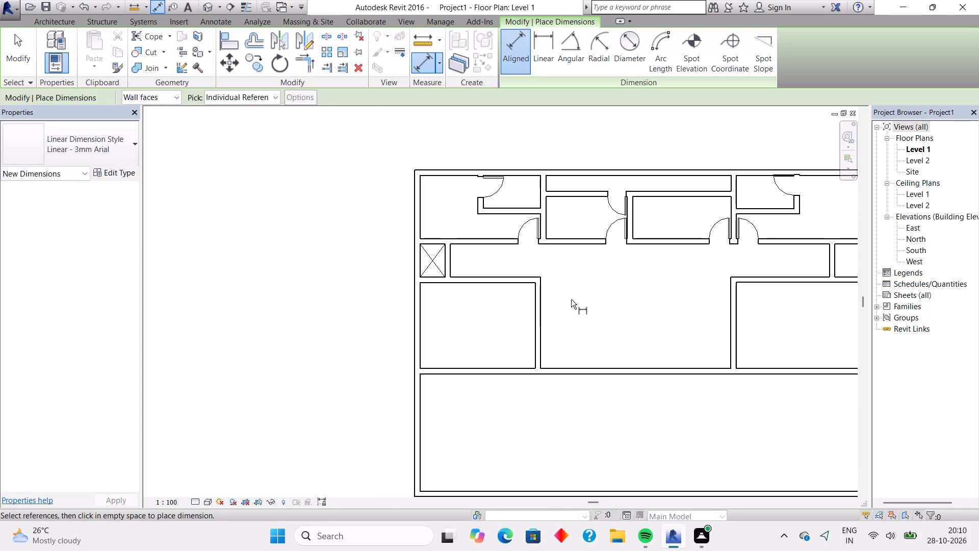
scroll(571, 299, "down", 1)
scroll(514, 264, "up", 3)
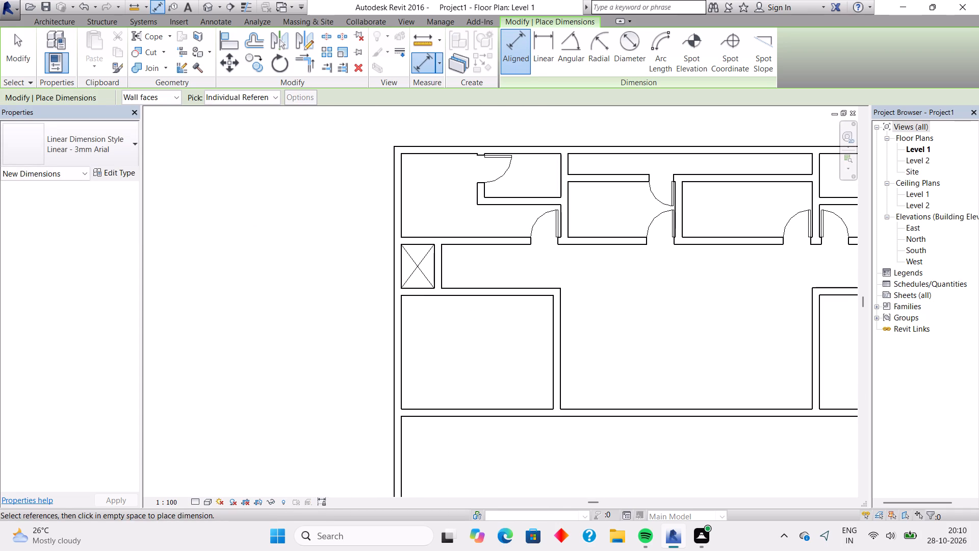
left_click(43, 21)
left_click(51, 42)
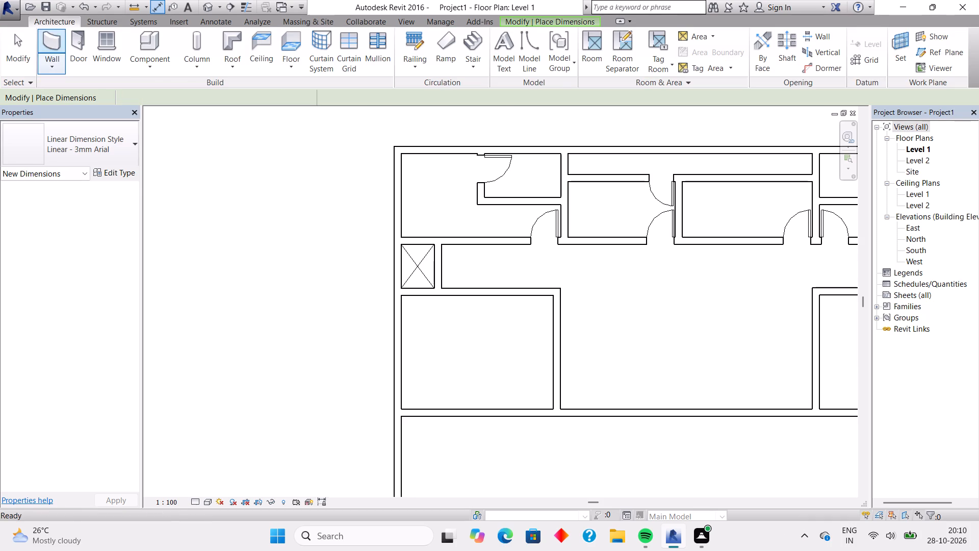
left_click(62, 20)
left_click(72, 29)
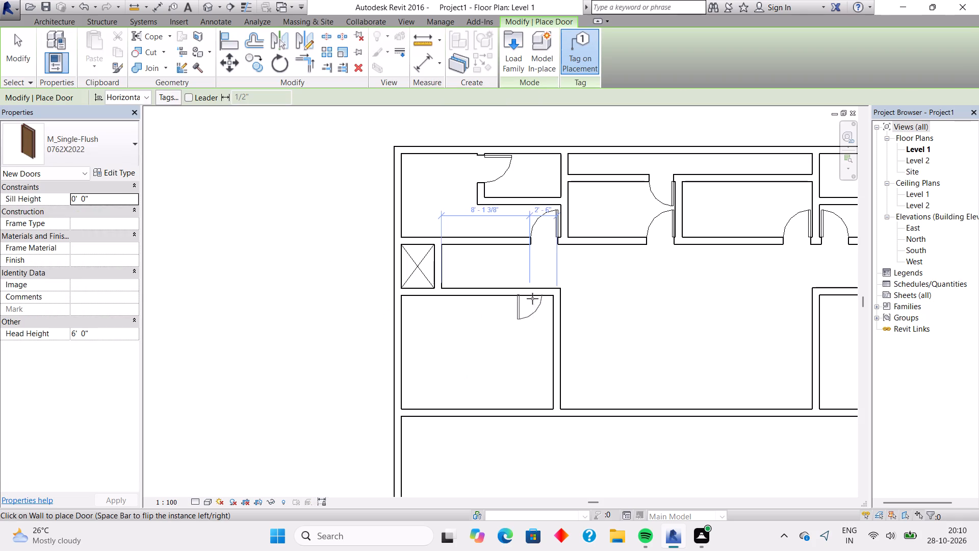
left_click(127, 150)
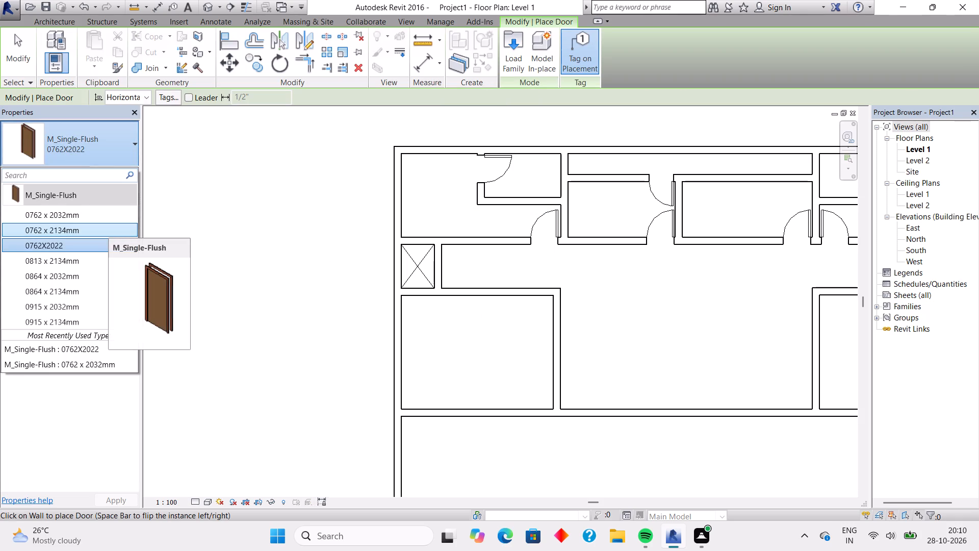
left_click(106, 216)
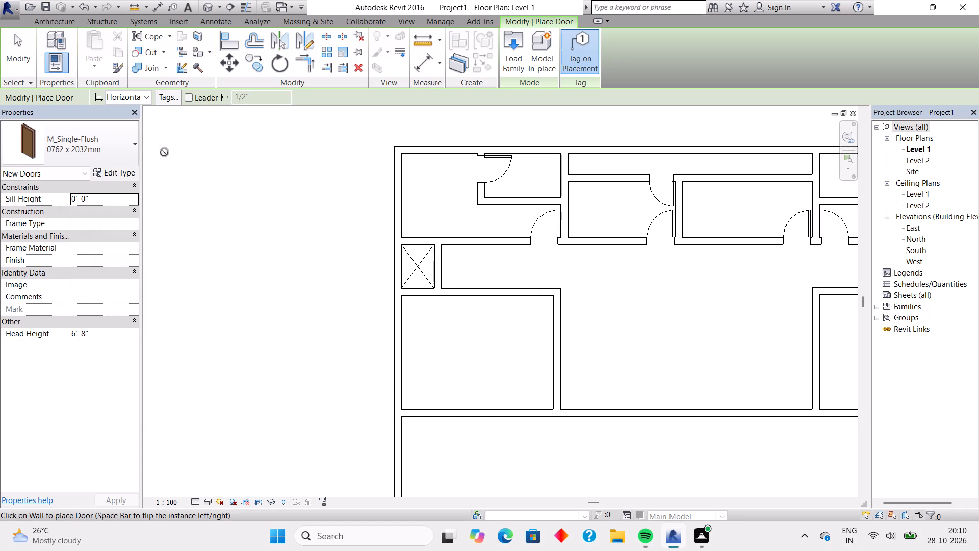
left_click(137, 147)
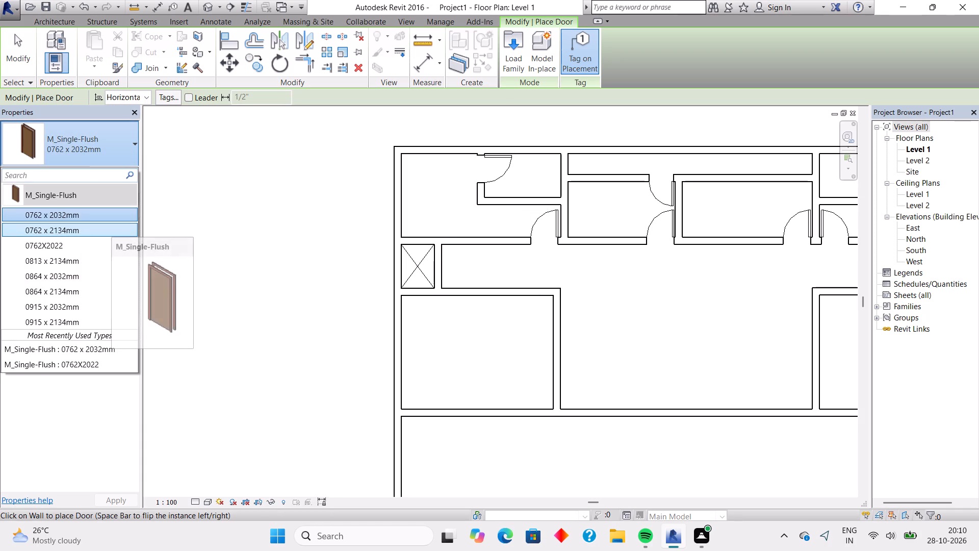
left_click(111, 228)
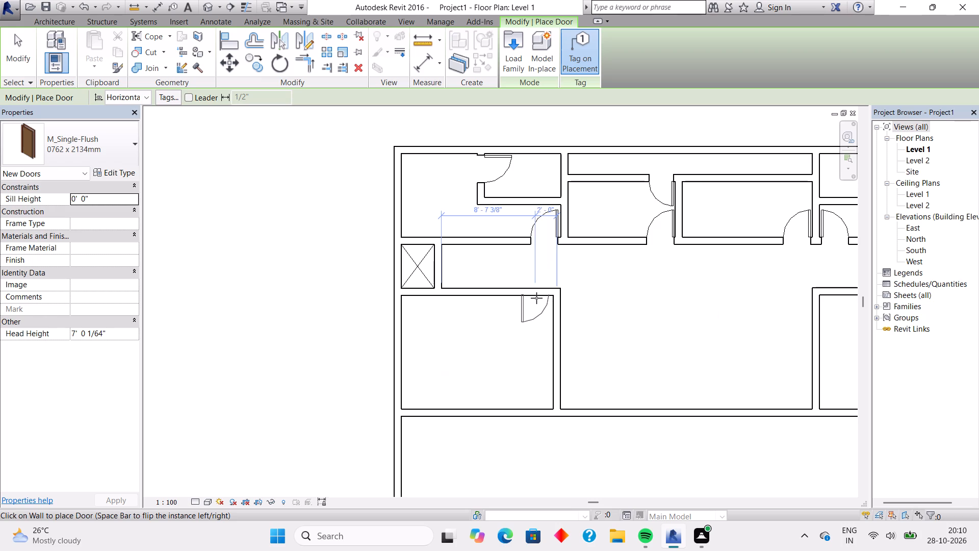
key("space")
left_click(536, 298)
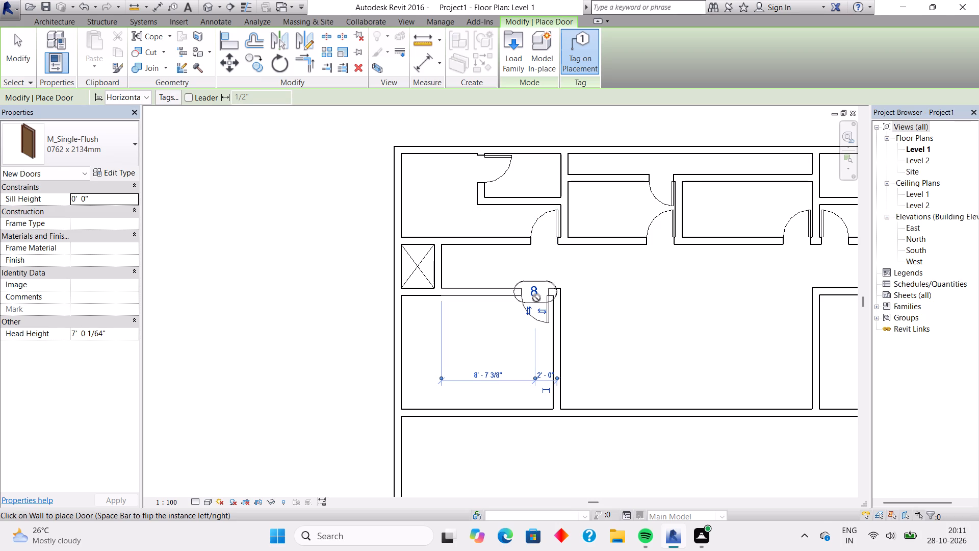
Place a matching door in the right room's upper wall, 2' 0" from its inner corner, hinged beside the corner and opening inward.
middle_click_drag(736, 292, 593, 296)
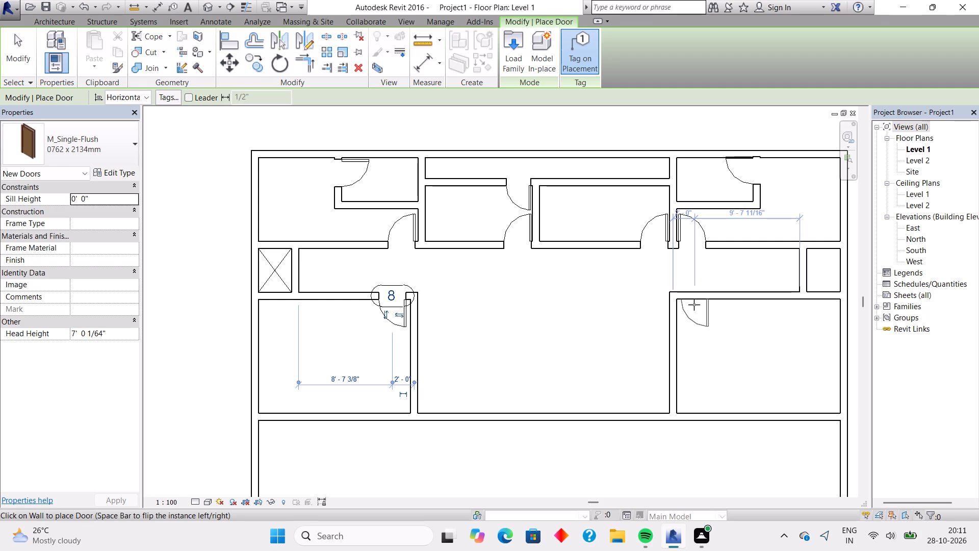
key("space")
left_click(694, 305)
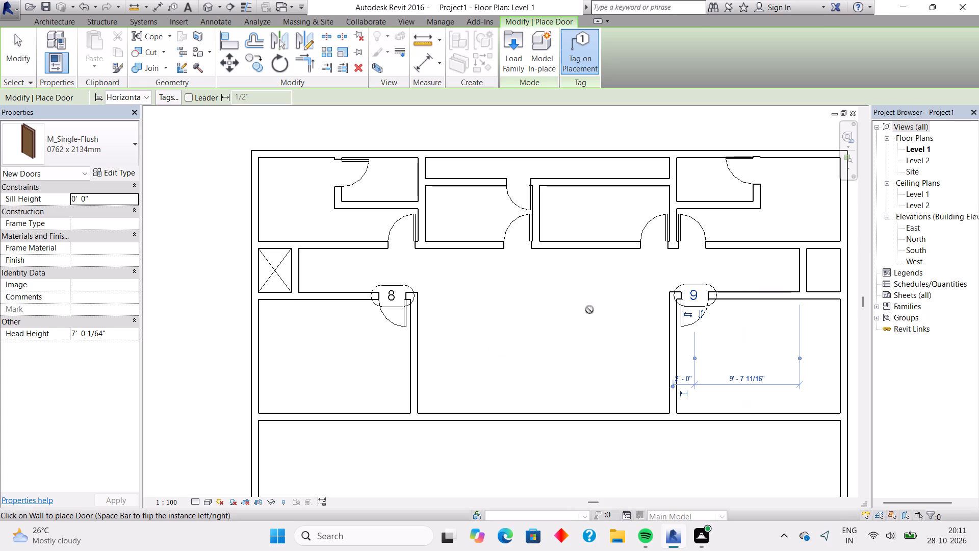
key("Escape")
key("Escape")
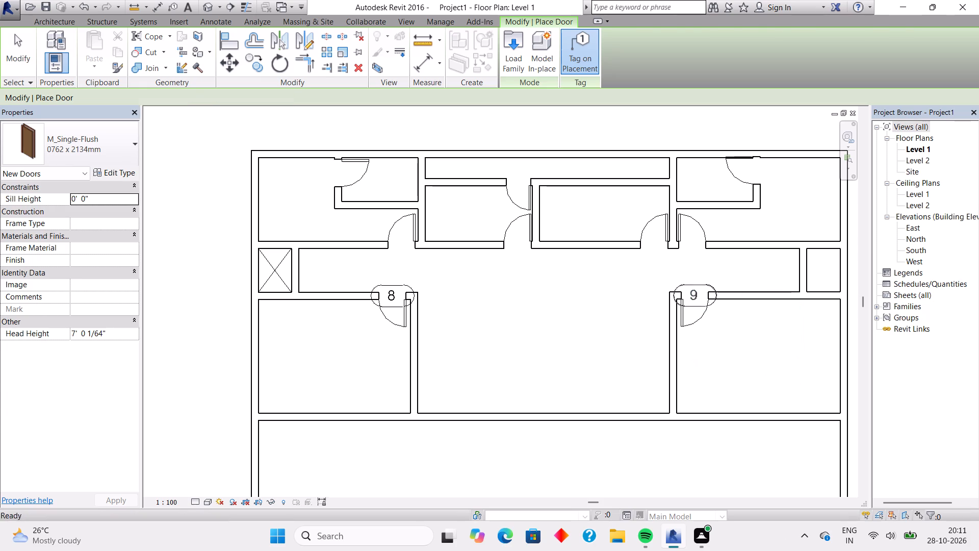
key("Escape")
Delete the tag on the right room's new door.
scroll(737, 348, "up", 4)
left_click(661, 239)
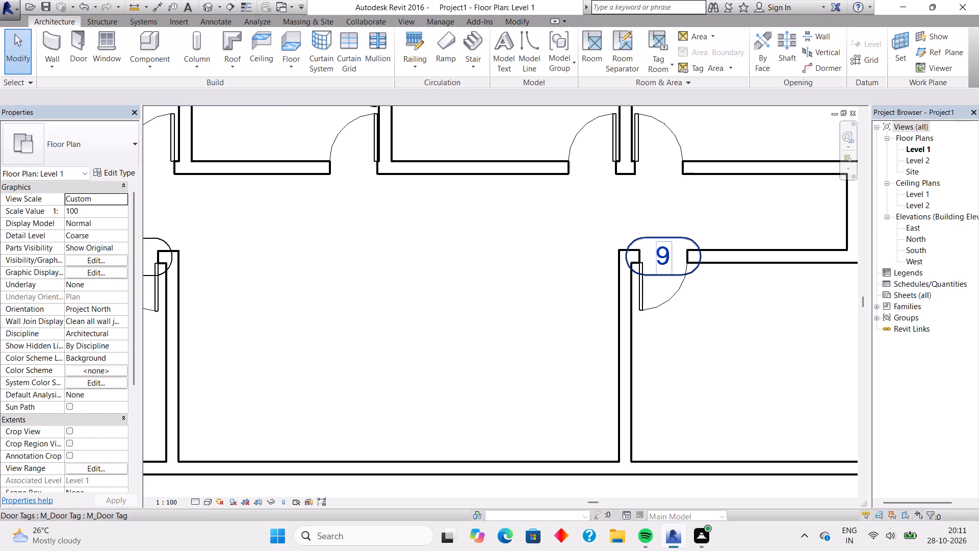
key("Delete")
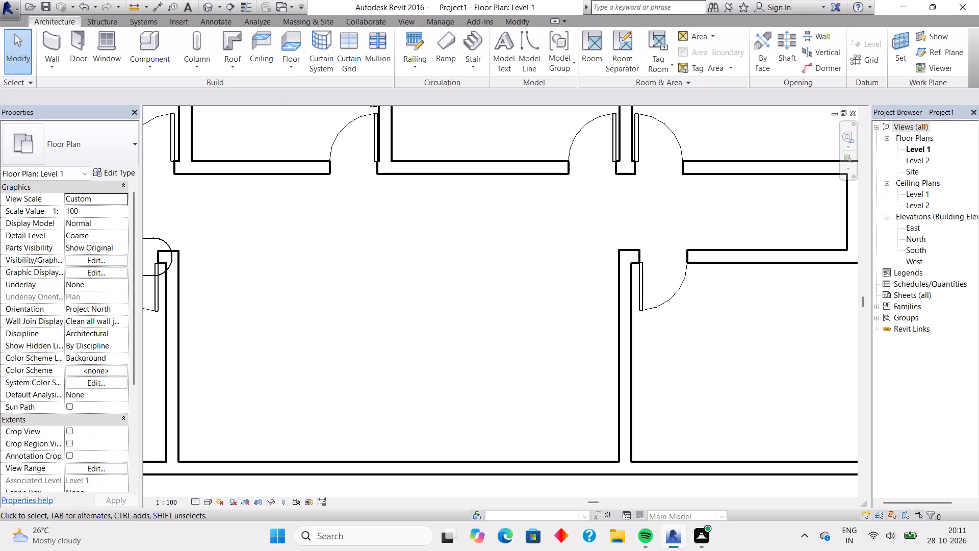
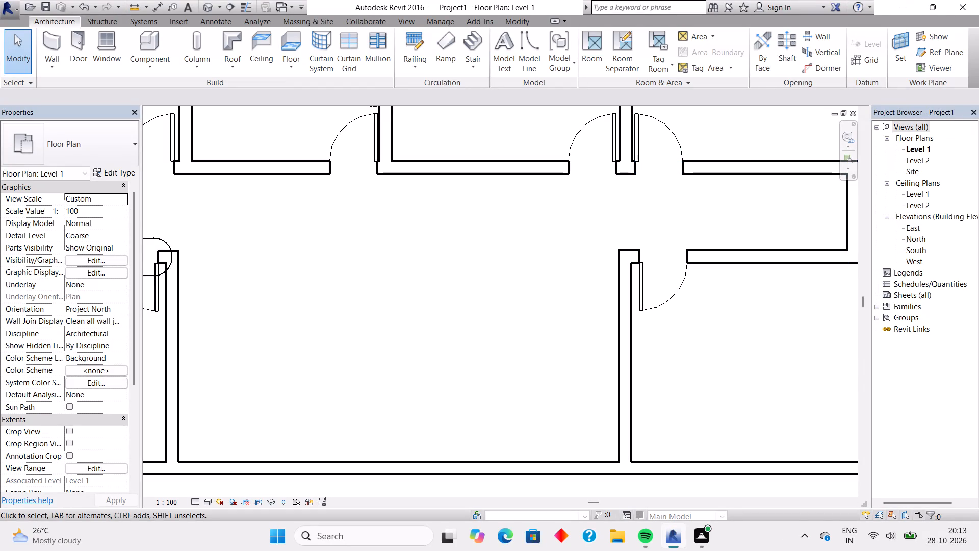
Draw a vertical Generic - 200mm wall about 4' long across the right corridor, just beyond the right rooms' doors.
left_click(59, 36)
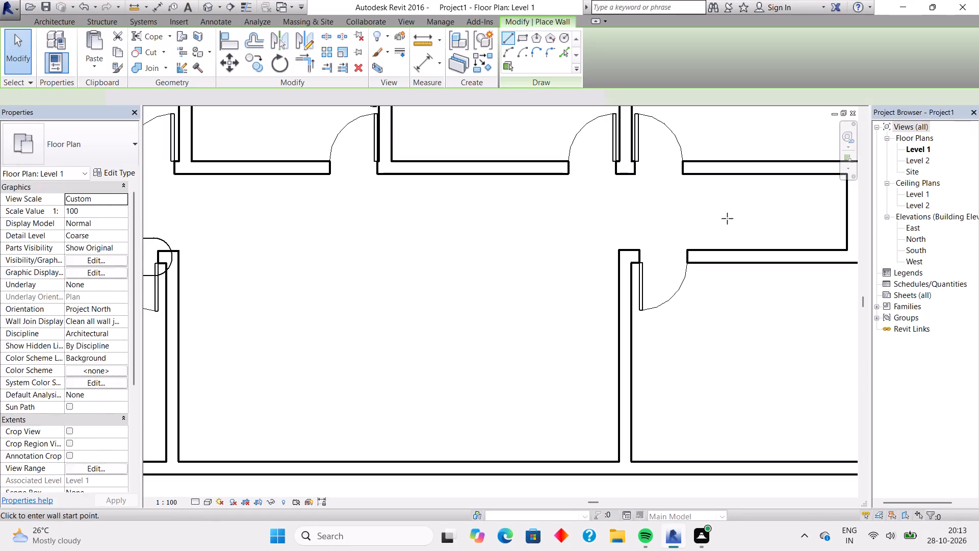
left_click(699, 176)
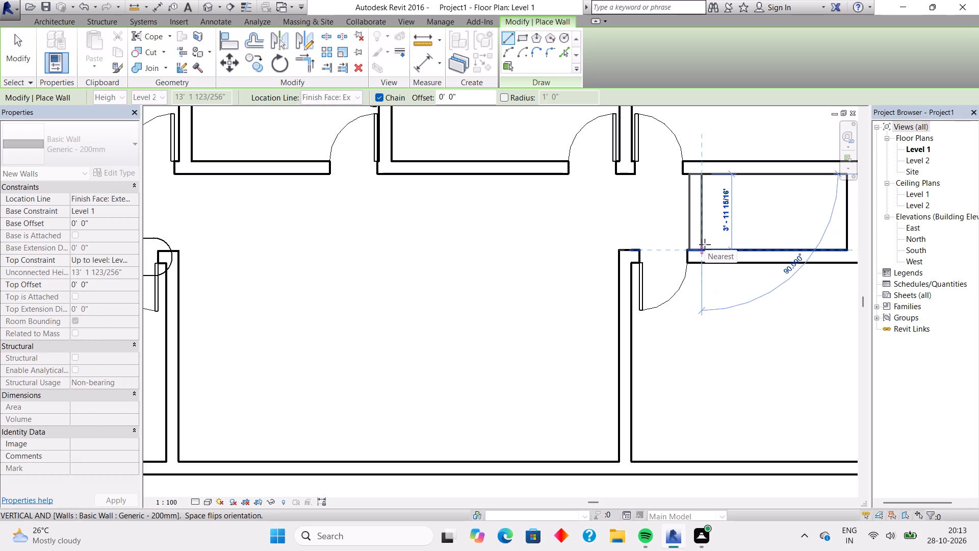
left_click(705, 244)
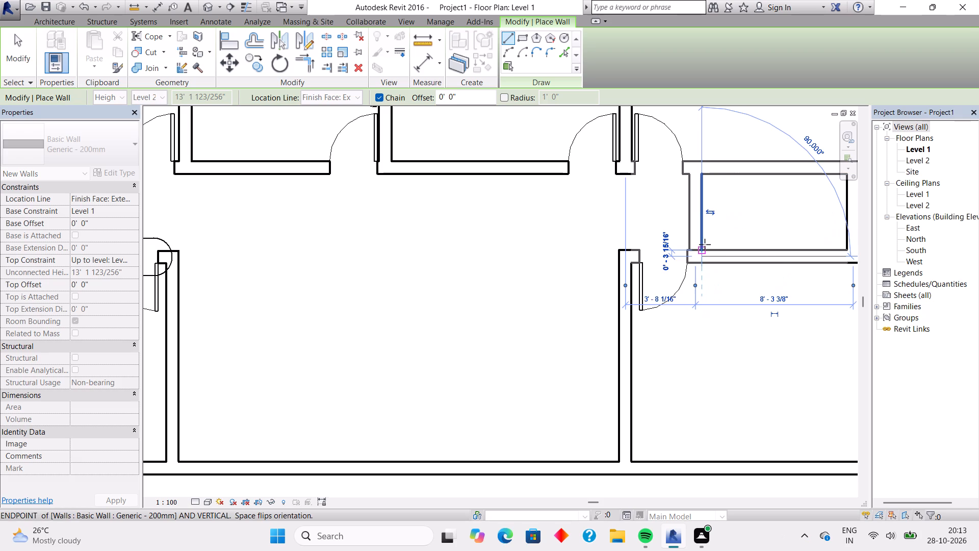
key("Escape")
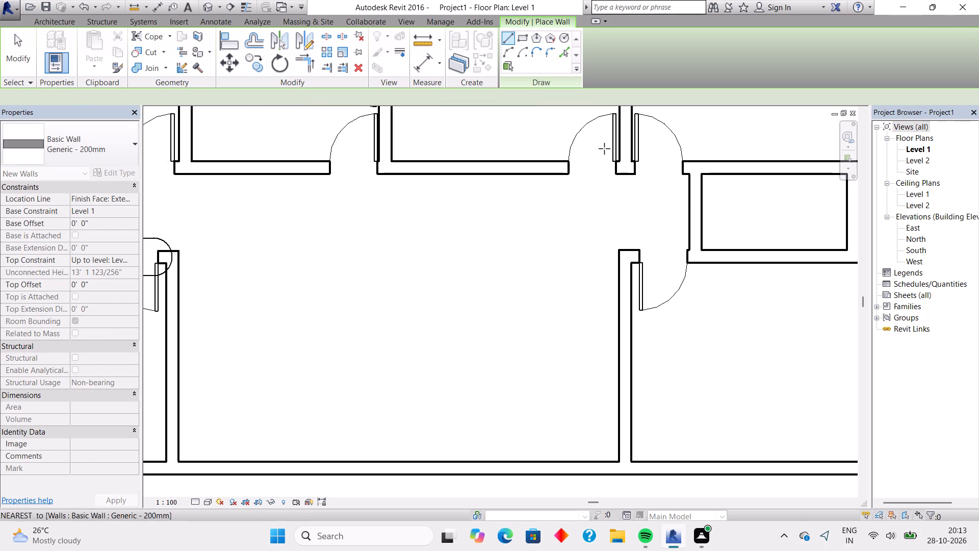
Place an M_Single-Flush 0762X2022 door in the new short wall, 1' 6" from the lower wall, opening into the enclosed space.
left_click(73, 15)
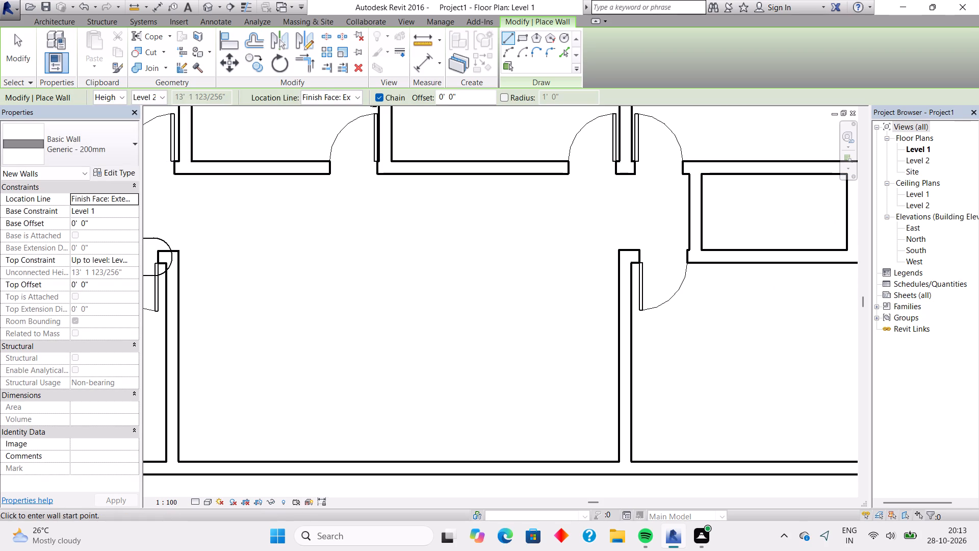
left_click(72, 17)
left_click(50, 38)
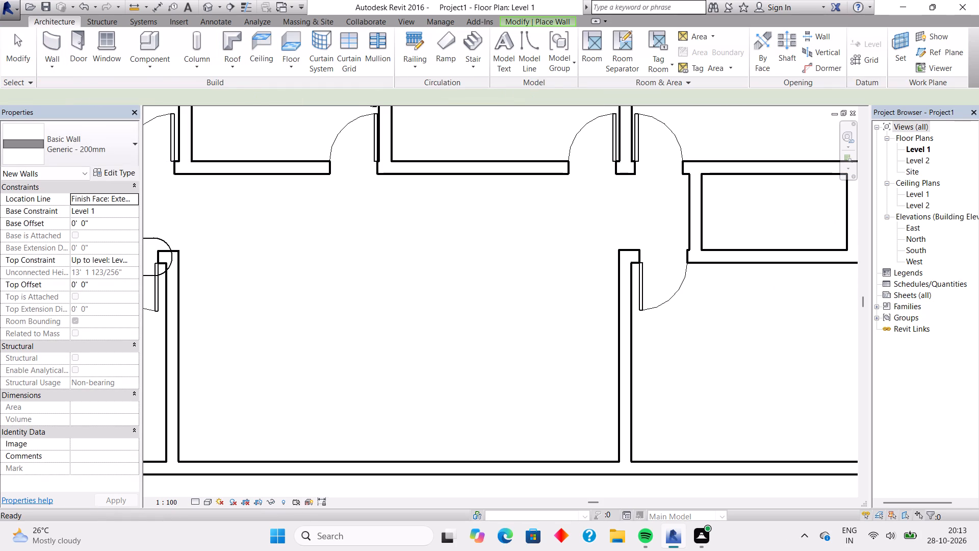
left_click(80, 38)
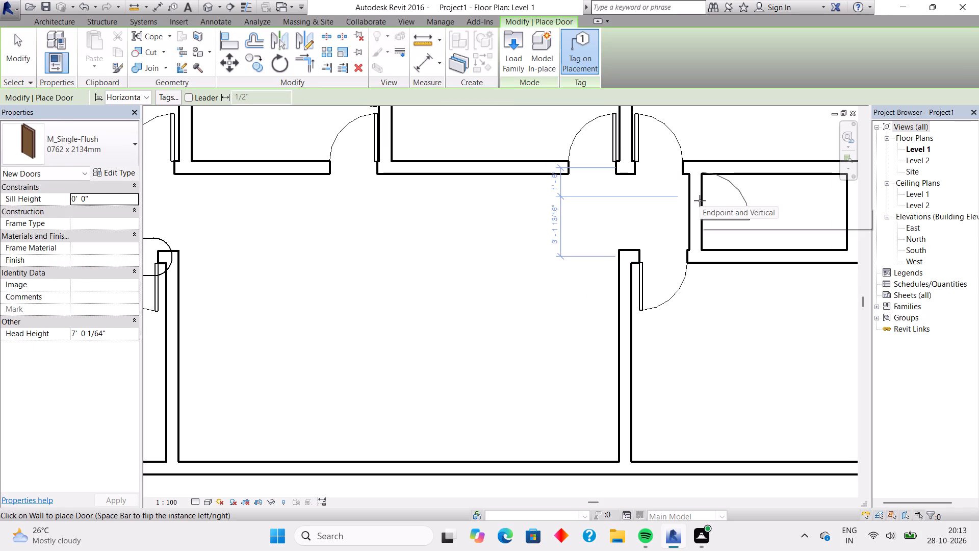
left_click(56, 146)
left_click(60, 243)
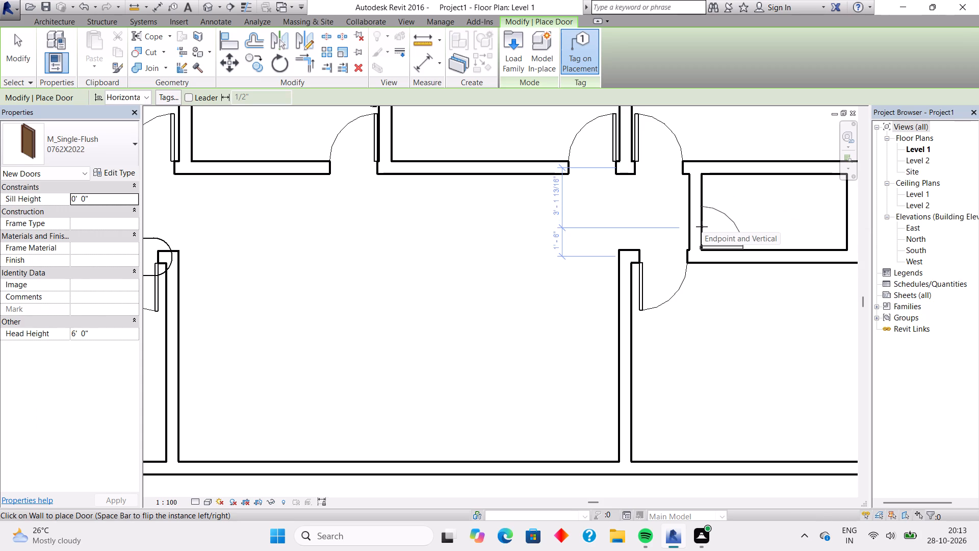
left_click(702, 227)
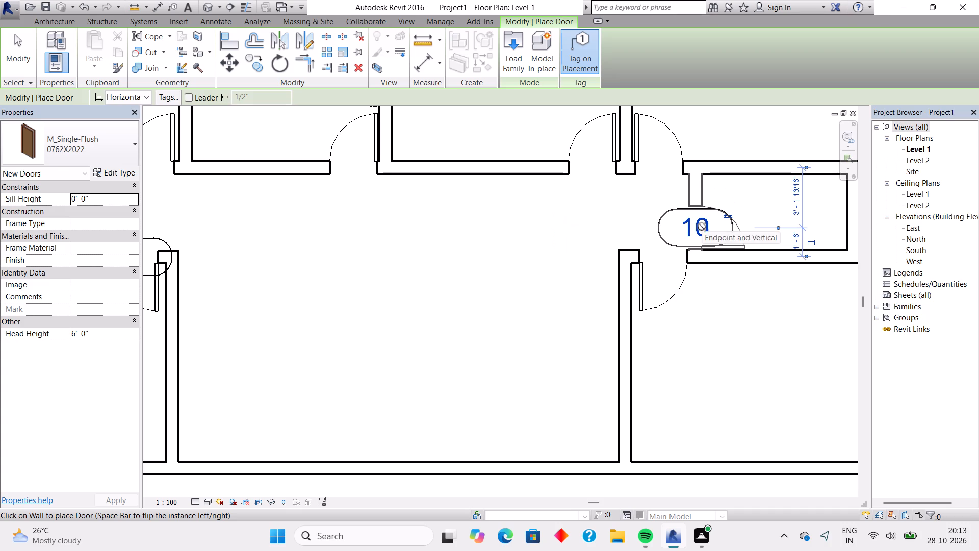
scroll(728, 213, "down", 4)
middle_click_drag(728, 213, 656, 232)
scroll(728, 213, "down", 1)
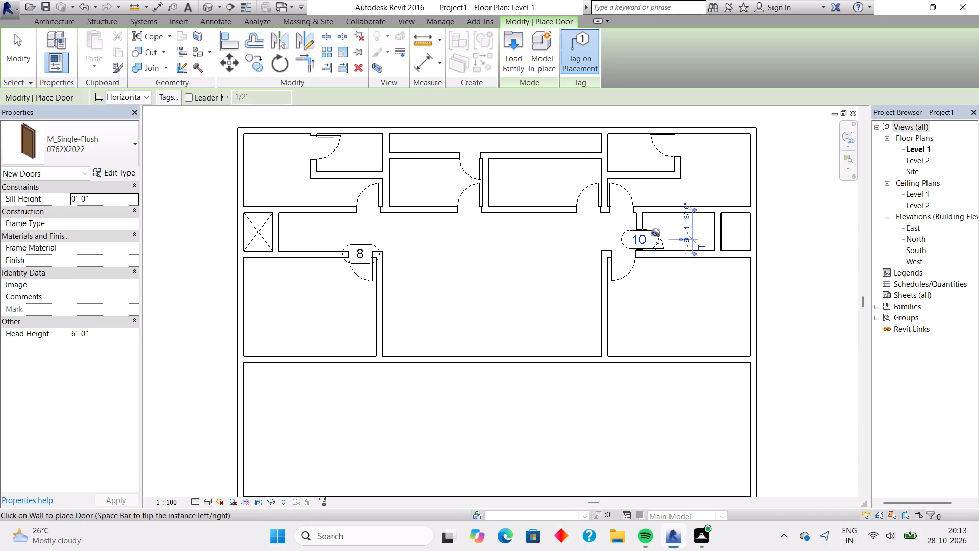
scroll(649, 237, "up", 5)
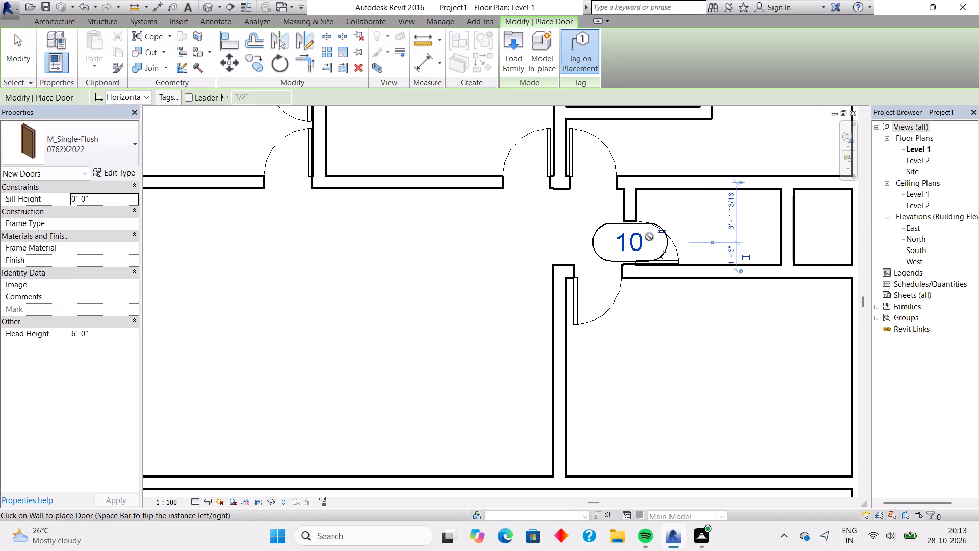
key("Escape")
key("Escape")
Delete the tag on the short corridor wall's new door.
left_click(608, 226)
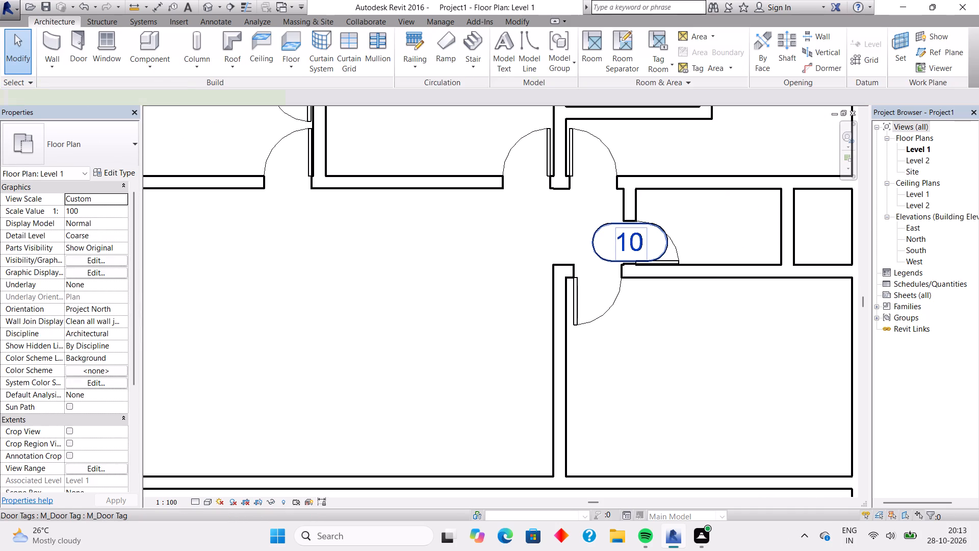
key("Delete")
Draw crossing diagonal Thin Lines model lines in the small shaft at the right corridor's end, with a line along its outer wall.
scroll(616, 239, "down", 4)
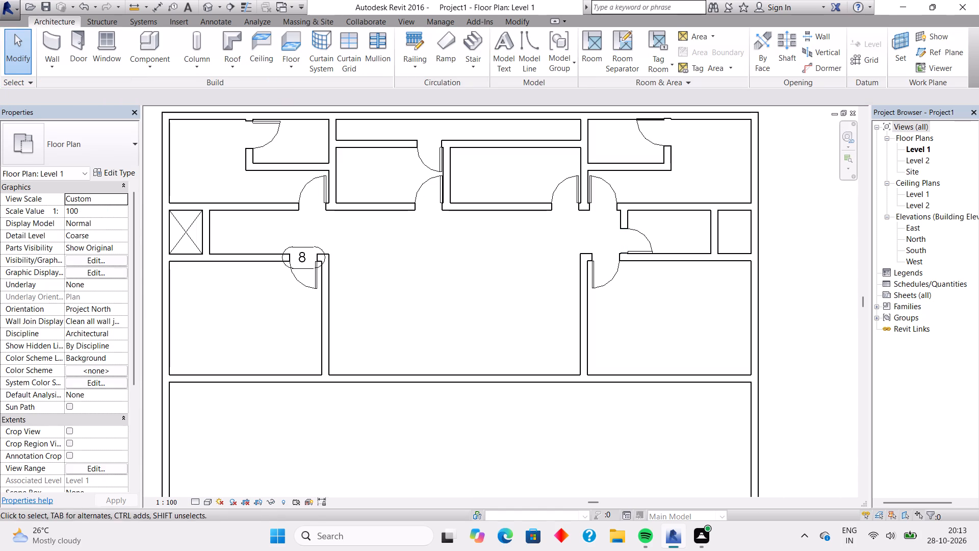
middle_click_drag(711, 242, 667, 271)
scroll(667, 271, "up", 2)
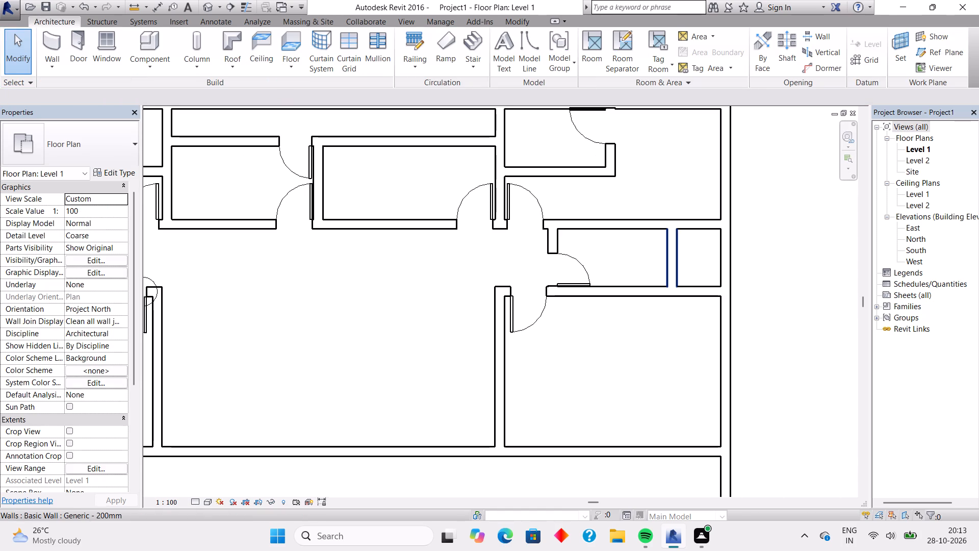
left_click(517, 42)
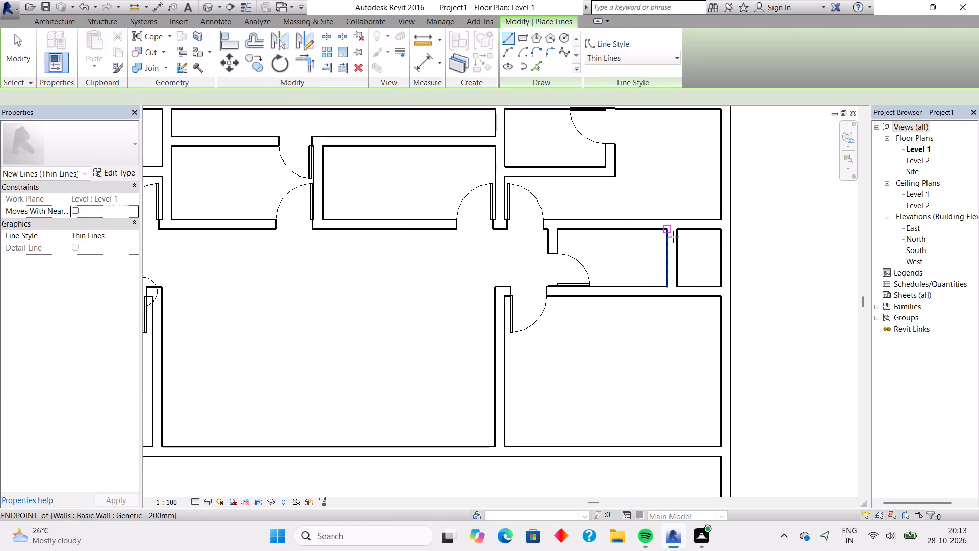
left_click(674, 233)
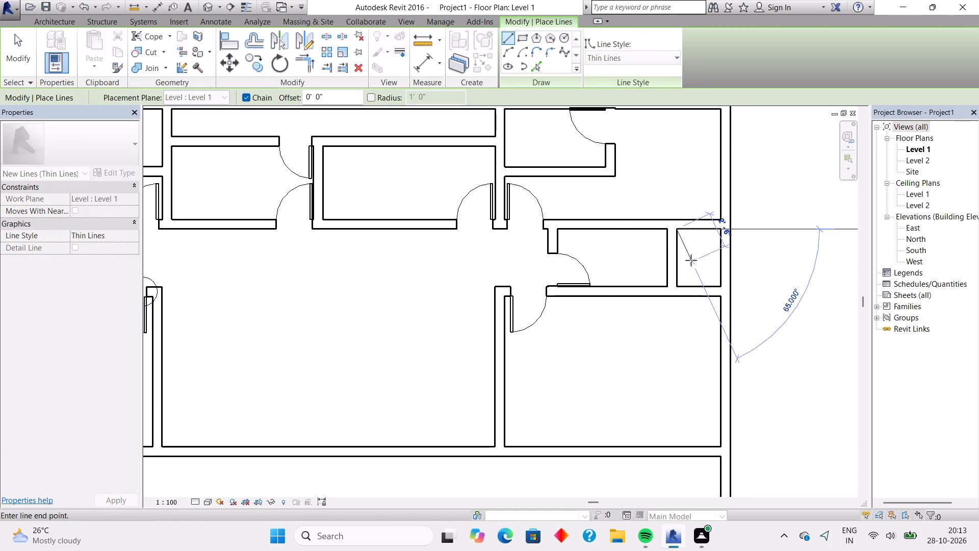
left_click(716, 283)
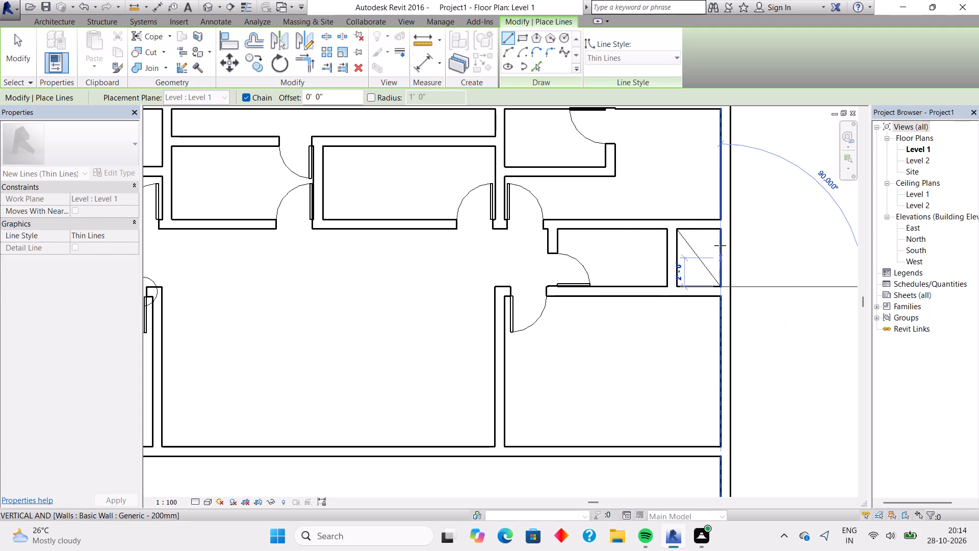
left_click(718, 234)
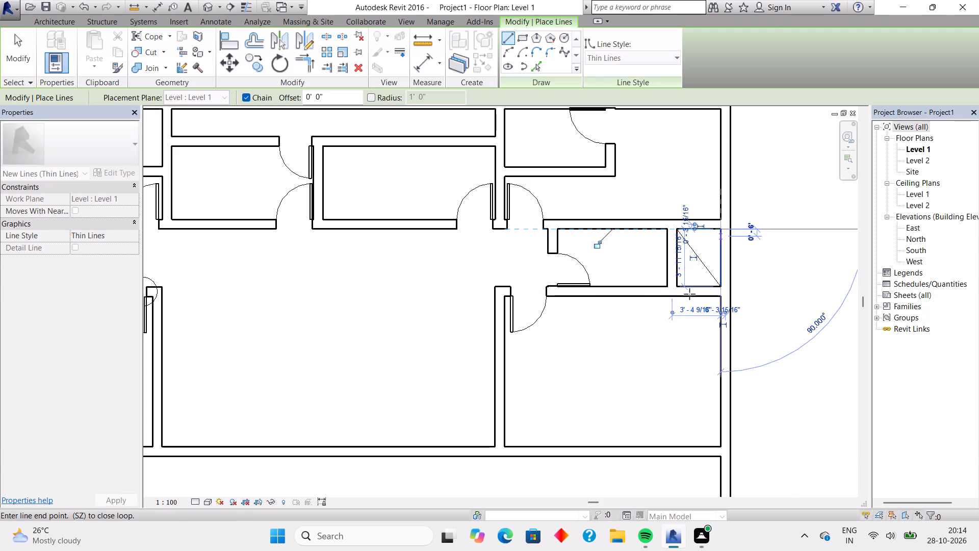
scroll(672, 284, "down", 3)
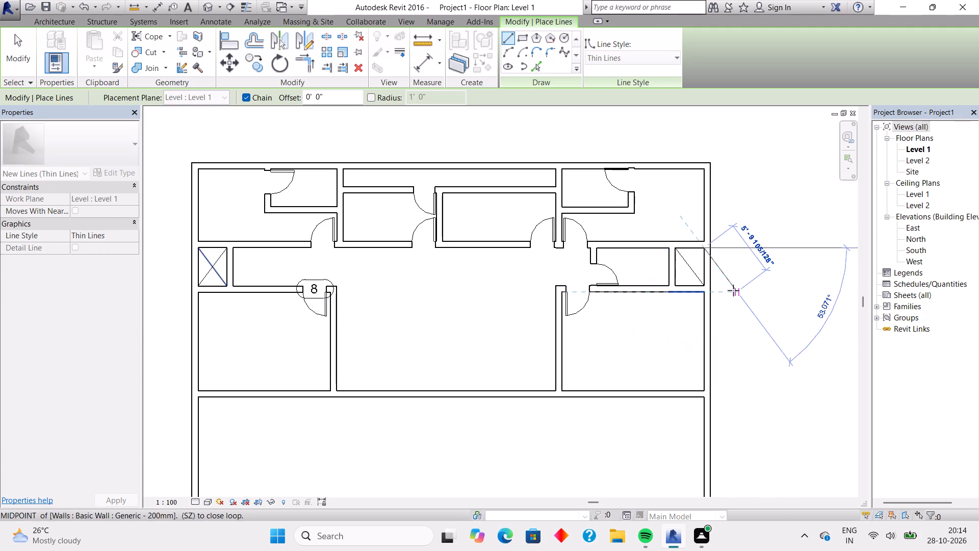
scroll(733, 290, "down", 12)
scroll(712, 299, "up", 2)
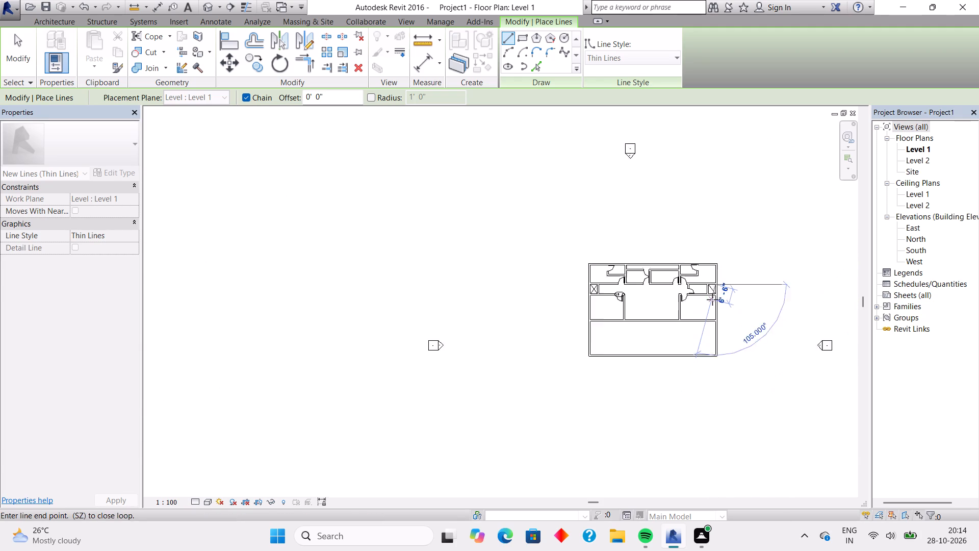
scroll(712, 299, "up", 14)
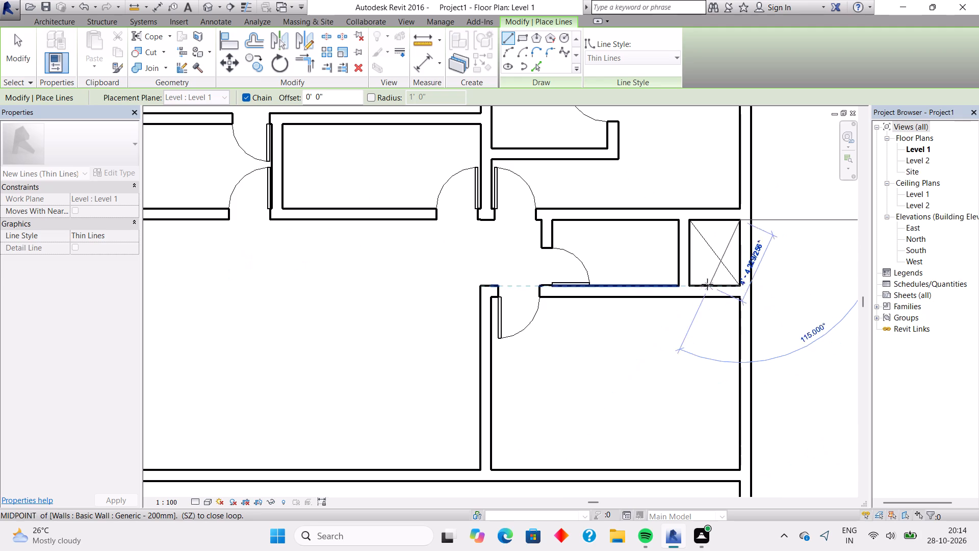
left_click(694, 284)
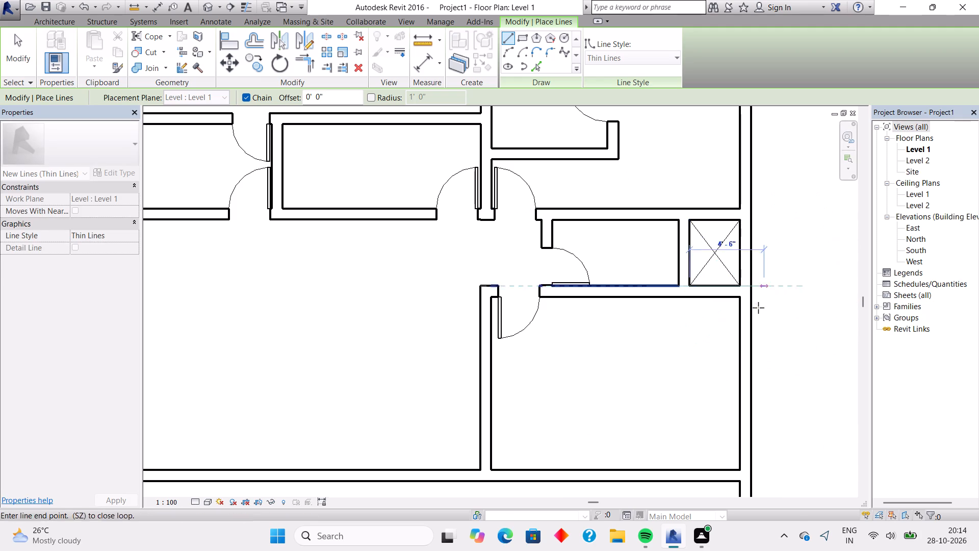
key("Escape")
scroll(763, 289, "down", 3)
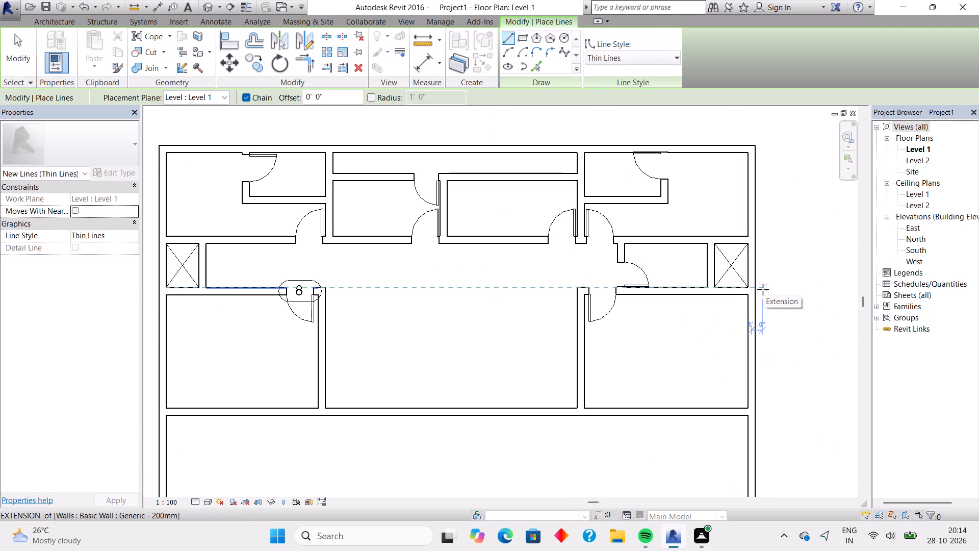
key("Escape")
key("Escape")
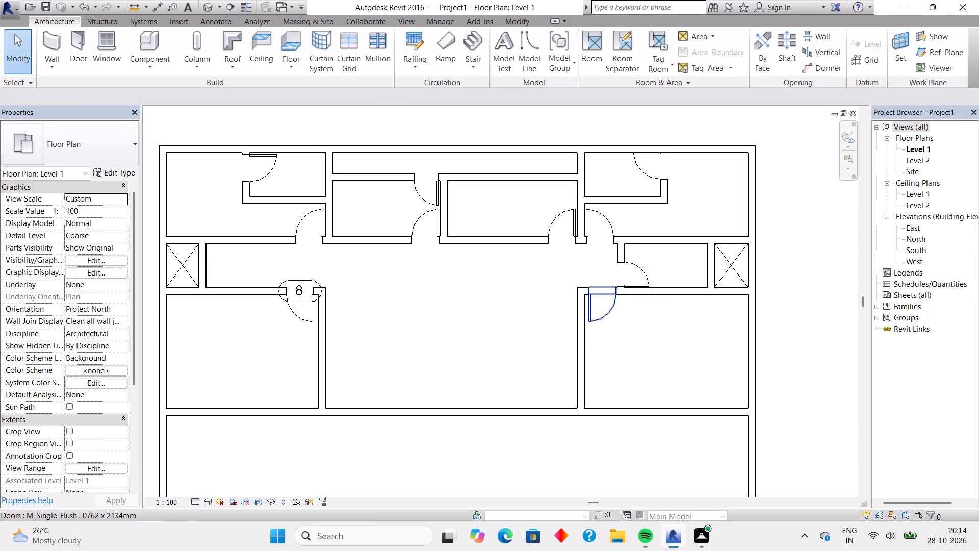
Delete the tag on the left room's upper-wall door.
left_click(304, 279)
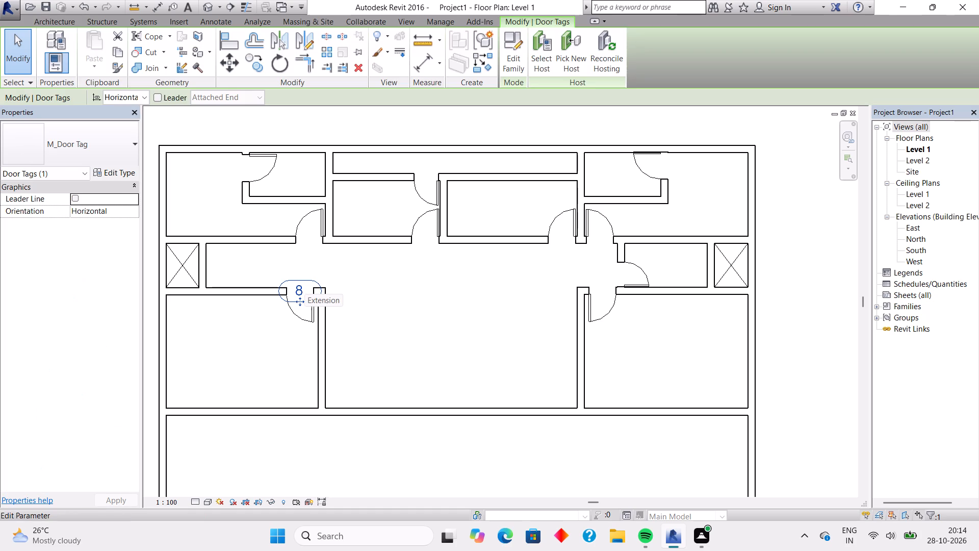
key("Delete")
Load the M_Door-Double-Flush_Panel double-acting door family from the US Metric Doors library folder.
scroll(304, 279, "down", 2)
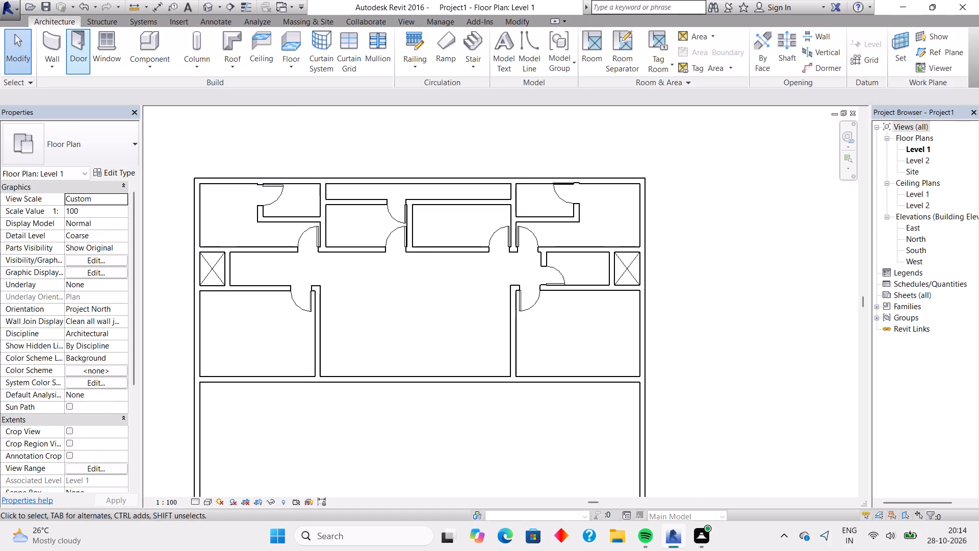
left_click(77, 33)
left_click(509, 43)
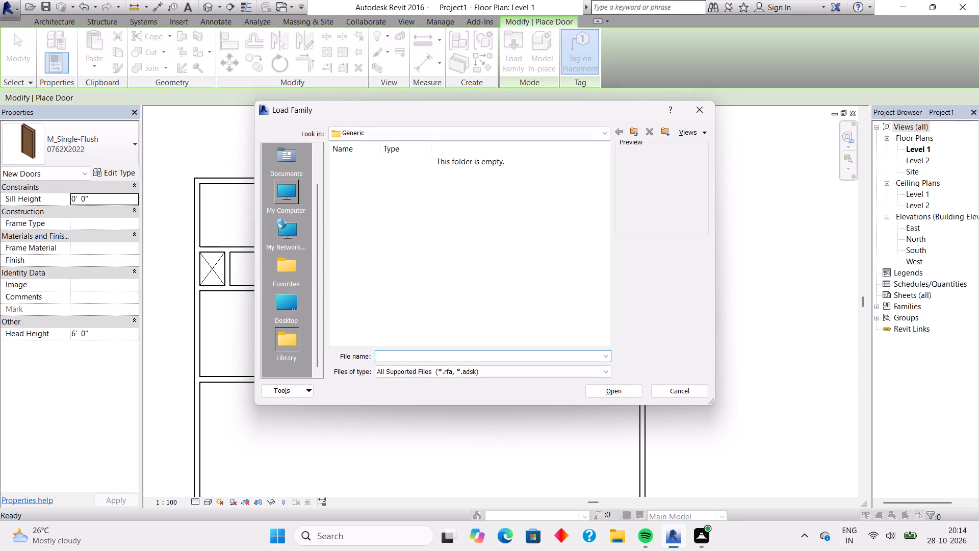
double_click(287, 206)
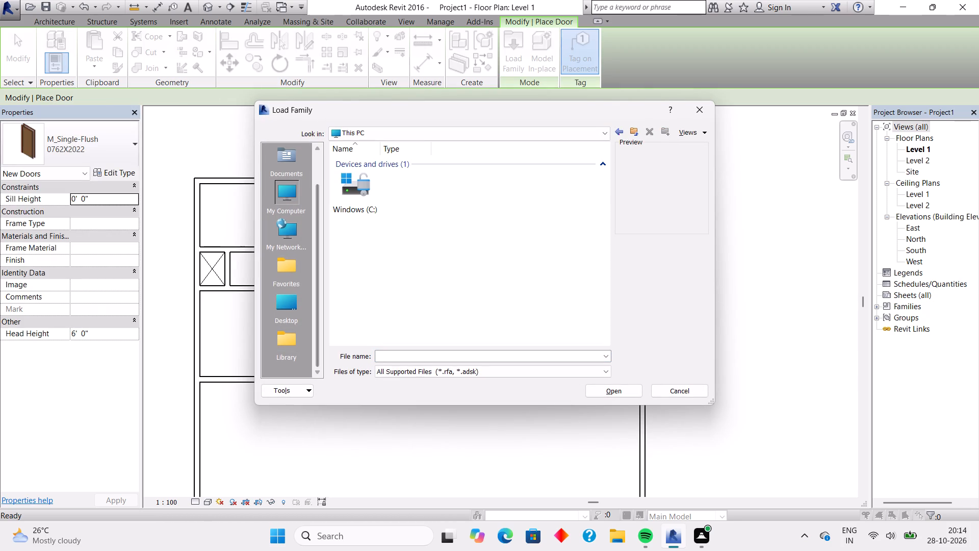
double_click(360, 201)
double_click(393, 194)
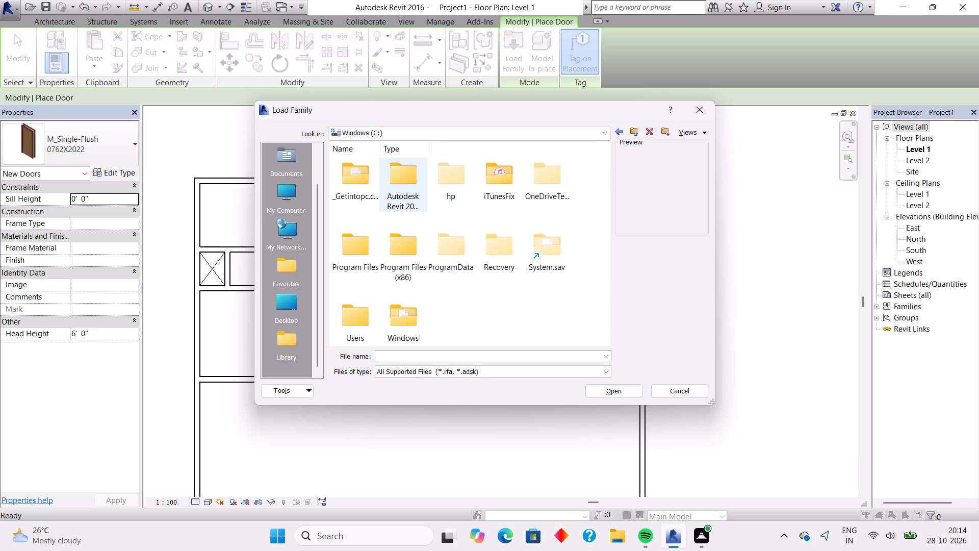
double_click(399, 197)
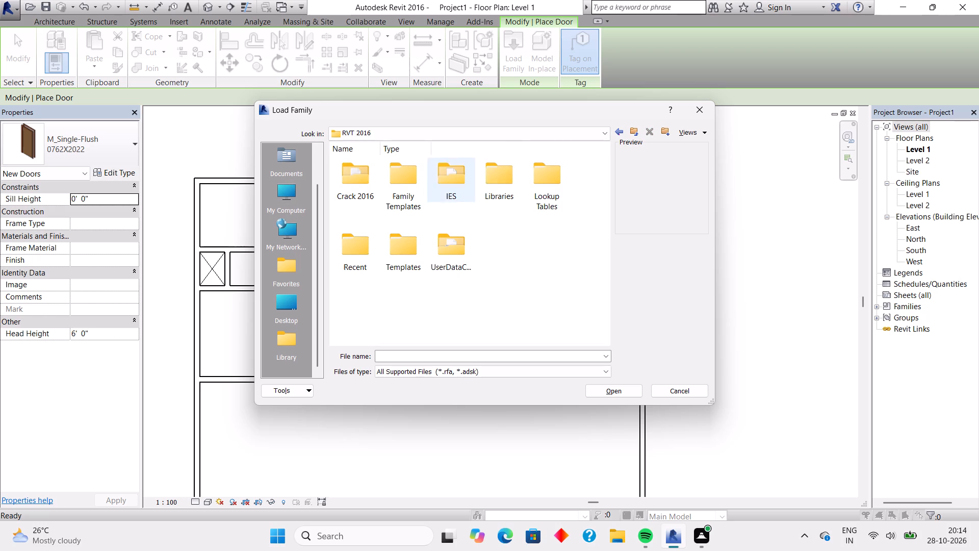
double_click(489, 188)
double_click(408, 181)
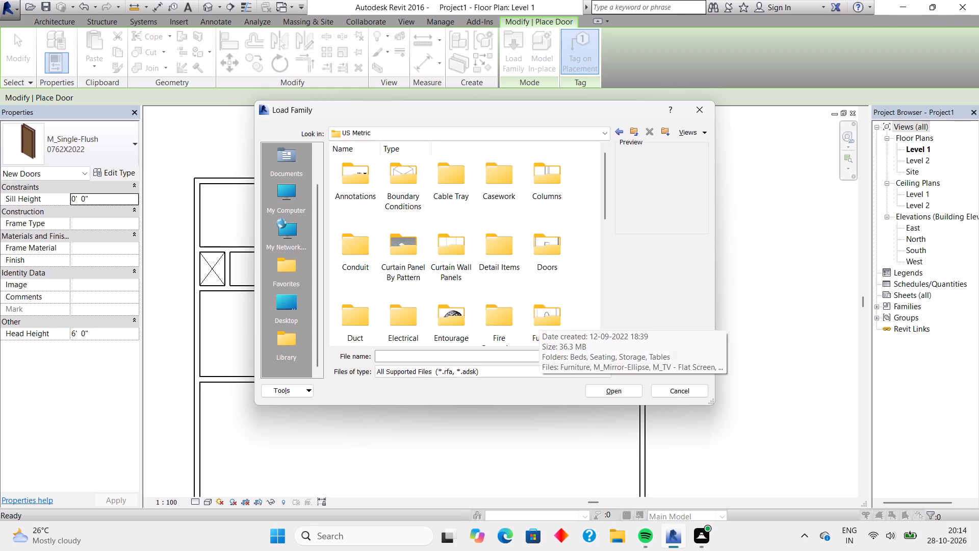
double_click(552, 238)
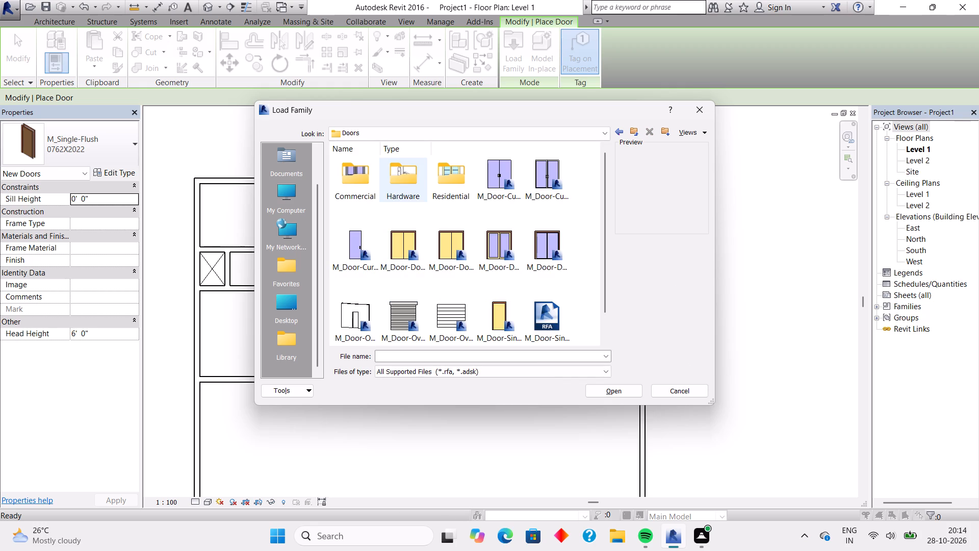
double_click(442, 246)
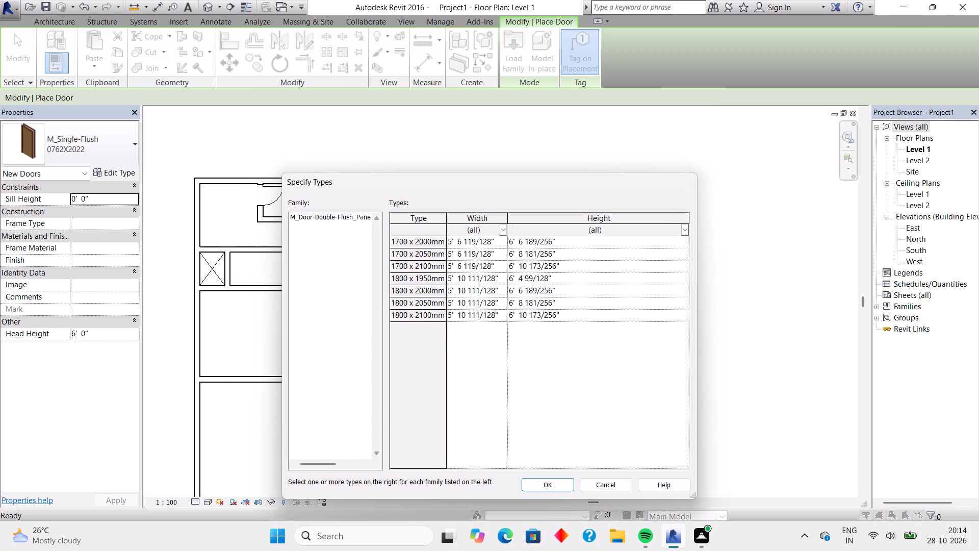
left_click(548, 482)
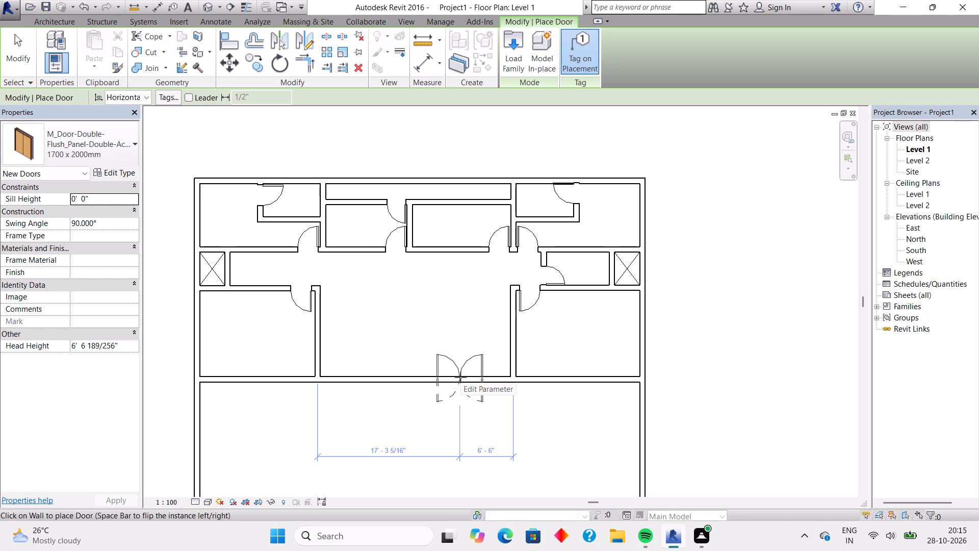
Place the 1700 x 2000mm double door in the central hall's lower wall, 6' 6" from the right partition.
left_click(460, 377)
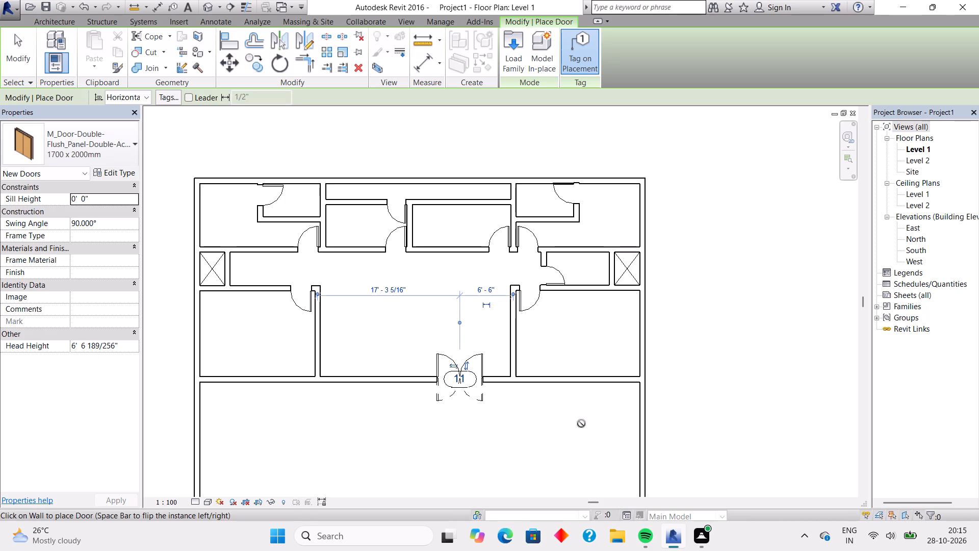
Delete the tag on the double-acting double door in the central hall's lower wall.
key("Escape")
key("Escape")
scroll(447, 409, "up", 5)
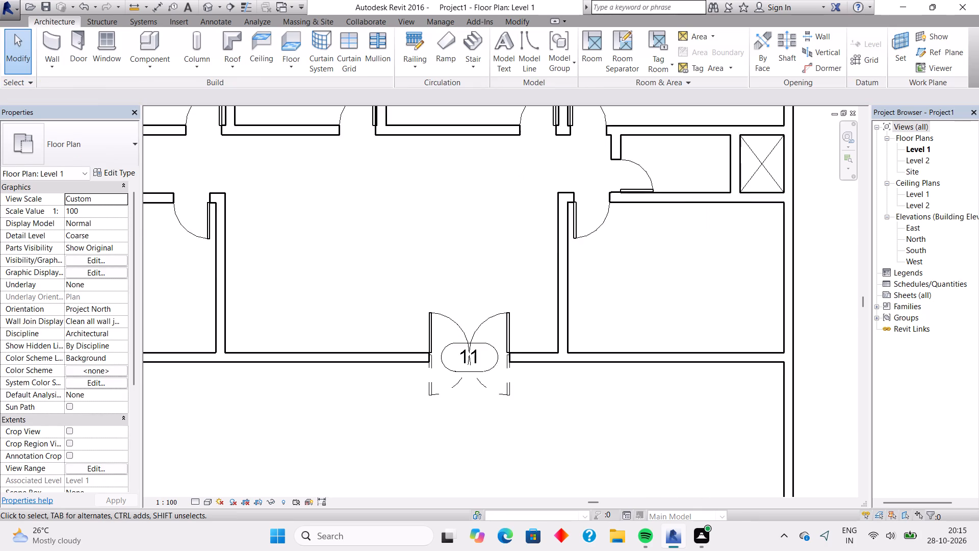
key("Escape")
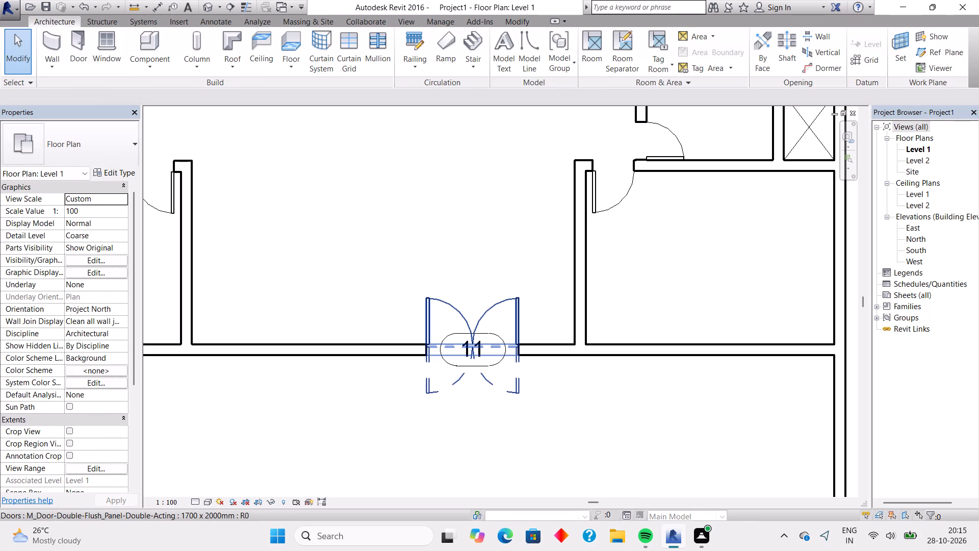
left_click(483, 335)
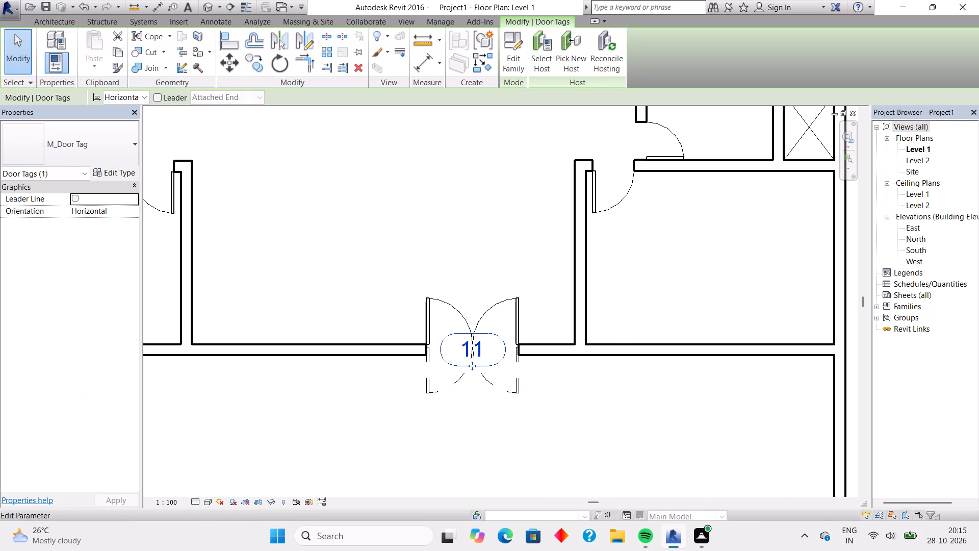
key("Delete")
scroll(483, 335, "down", 2)
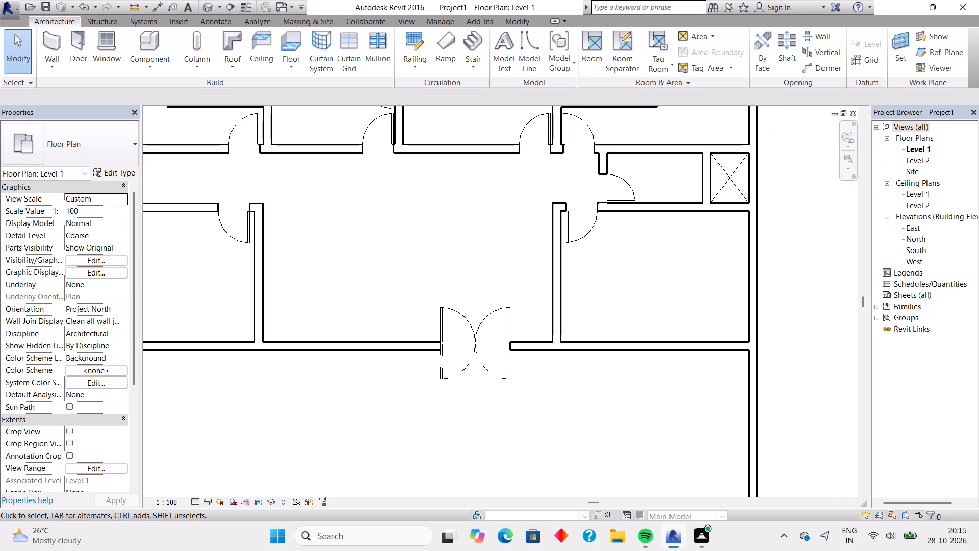
scroll(483, 335, "down", 5)
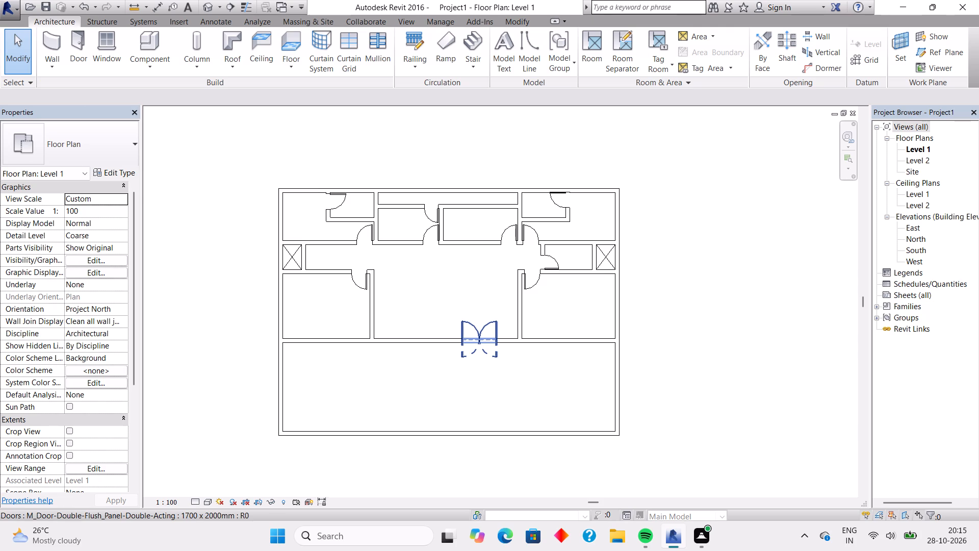
scroll(483, 335, "down", 2)
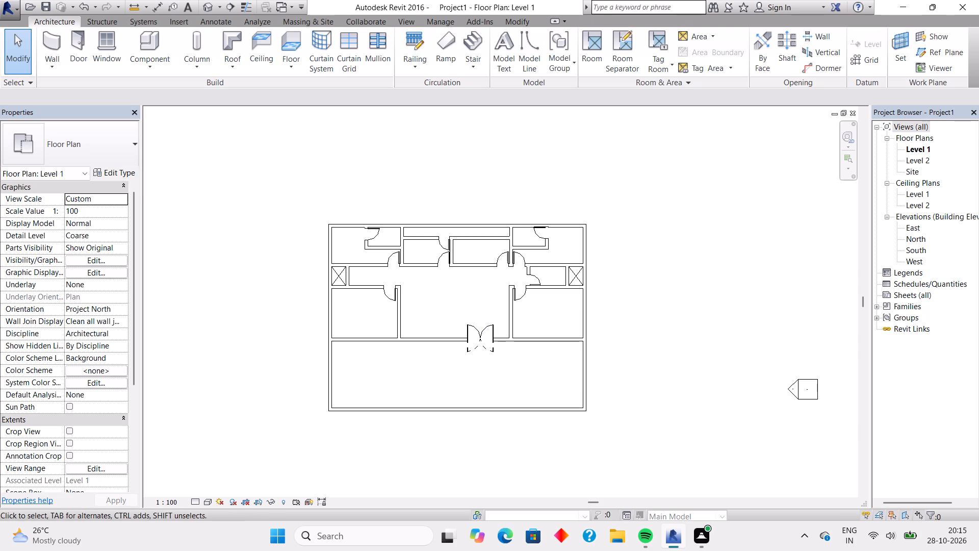
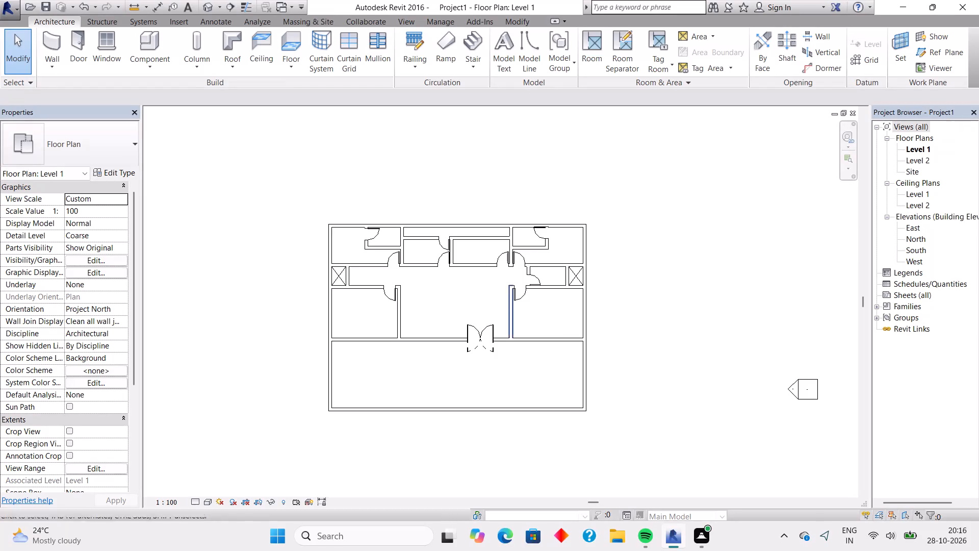
Measure the clear depth of the large lower room between its upper and lower inner wall faces with a temporary aligned dimension.
scroll(477, 361, "up", 2)
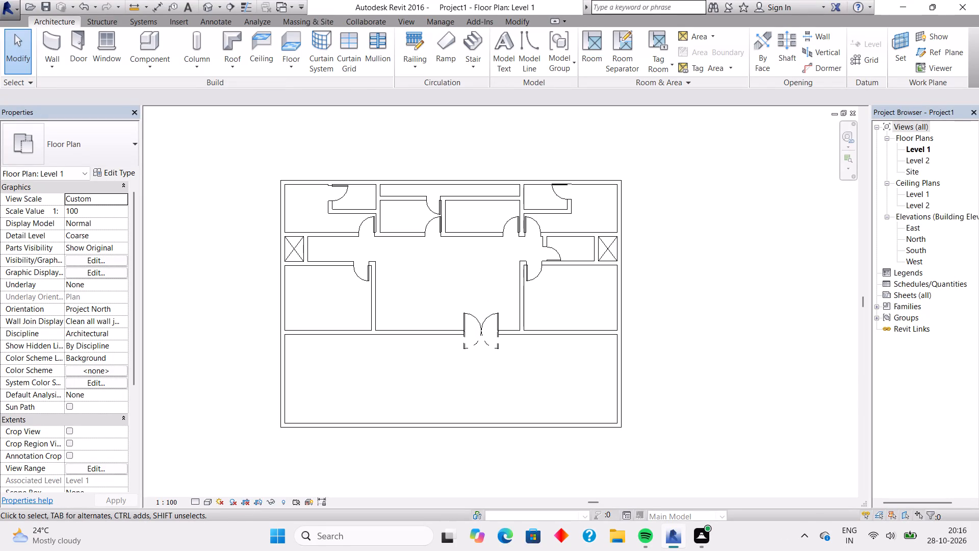
left_click(48, 44)
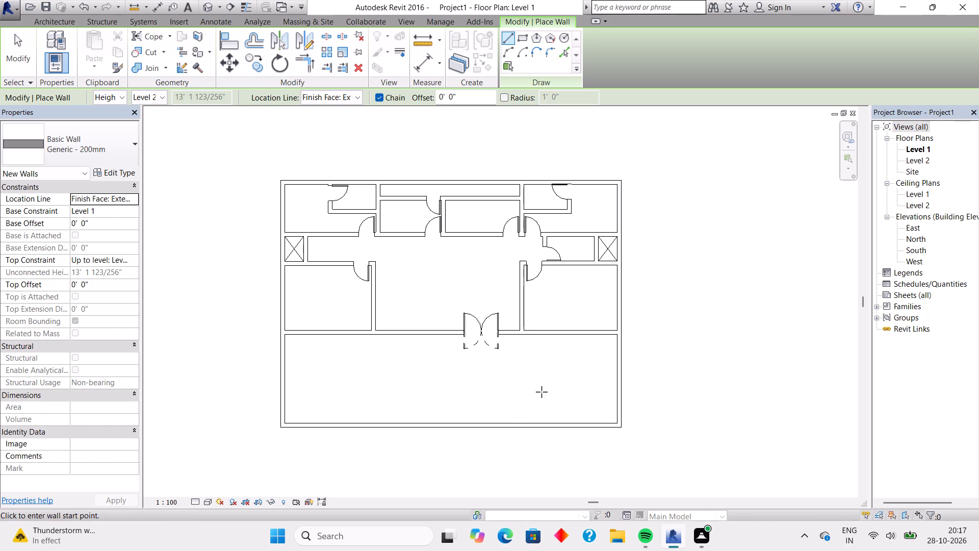
scroll(545, 388, "up", 3)
middle_click_drag(534, 359, 623, 386)
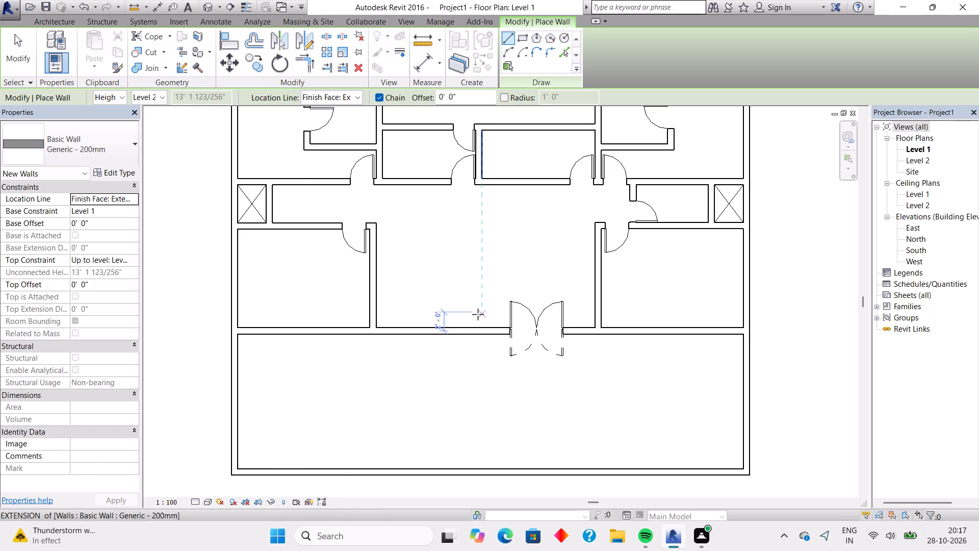
left_click(421, 68)
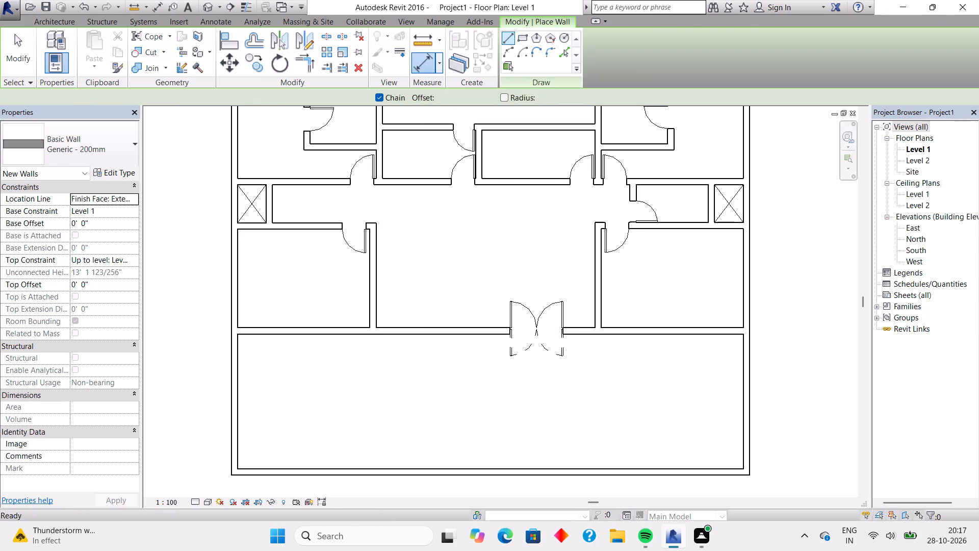
left_click(447, 335)
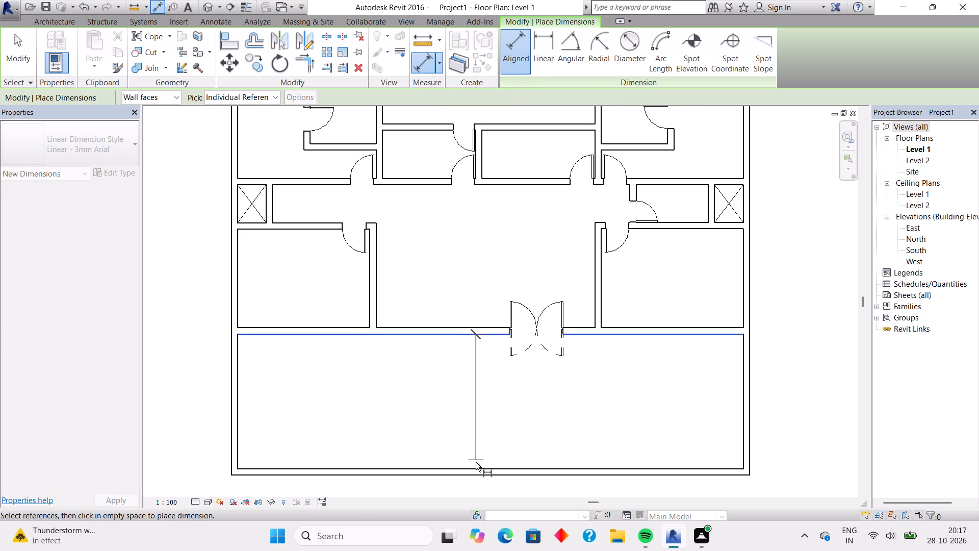
left_click(479, 467)
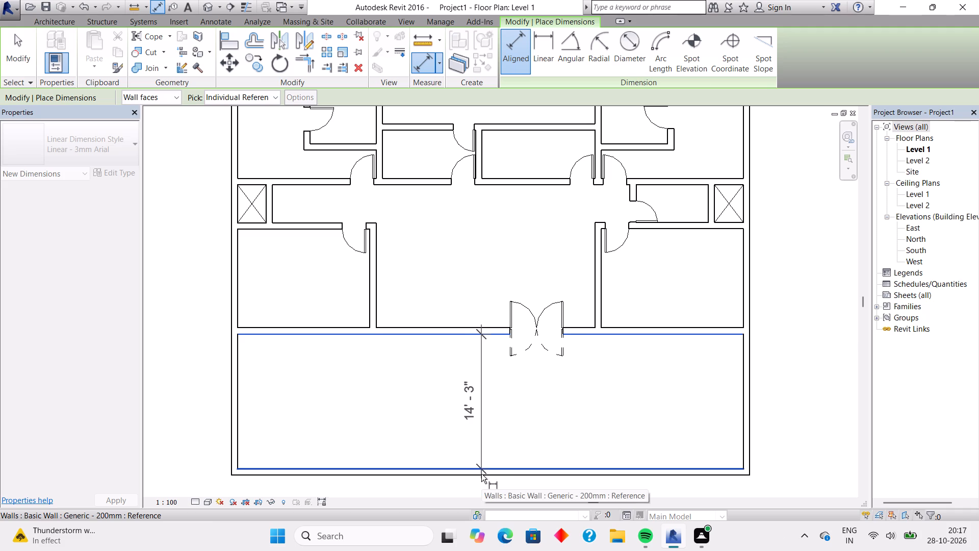
key("Escape")
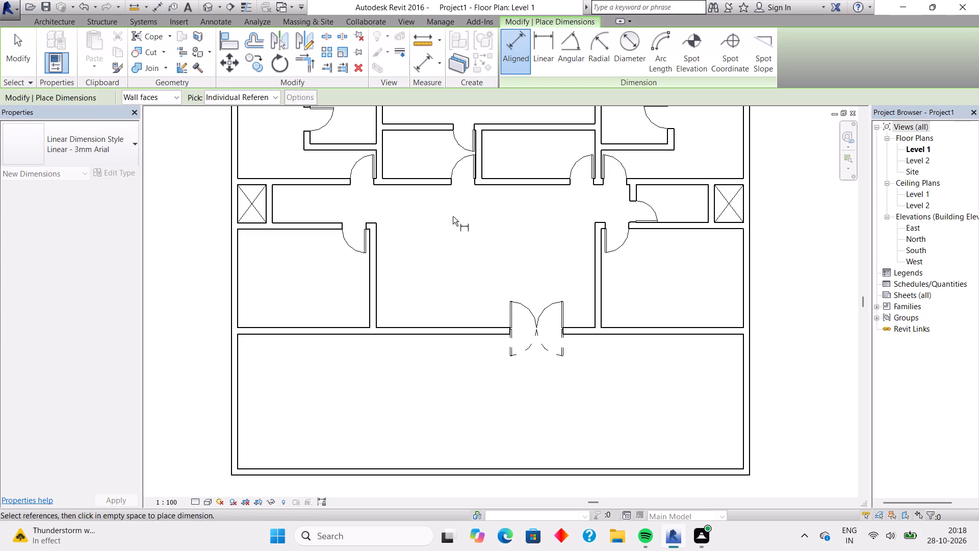
Measure the central hall's clear depth from its upper wall face to the wall containing the double door.
left_click(430, 187)
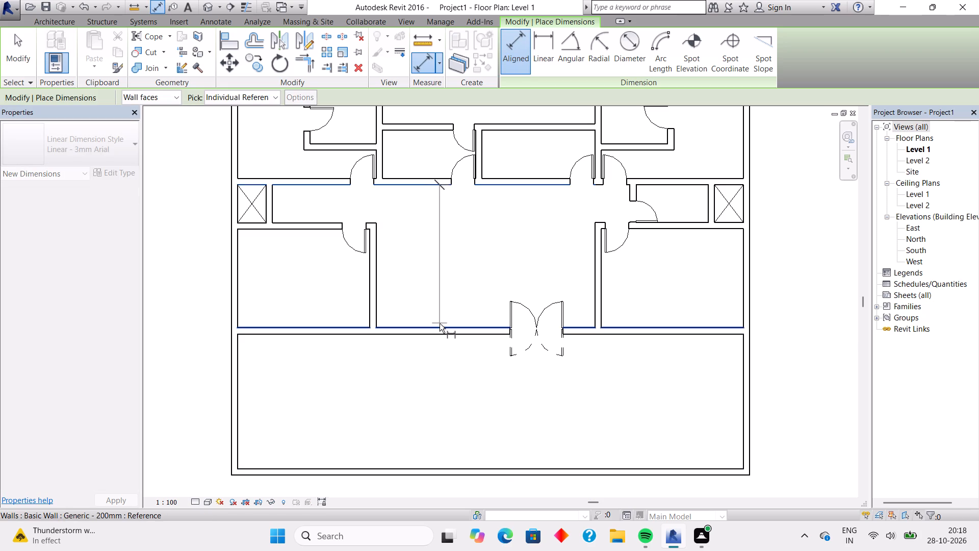
left_click(440, 323)
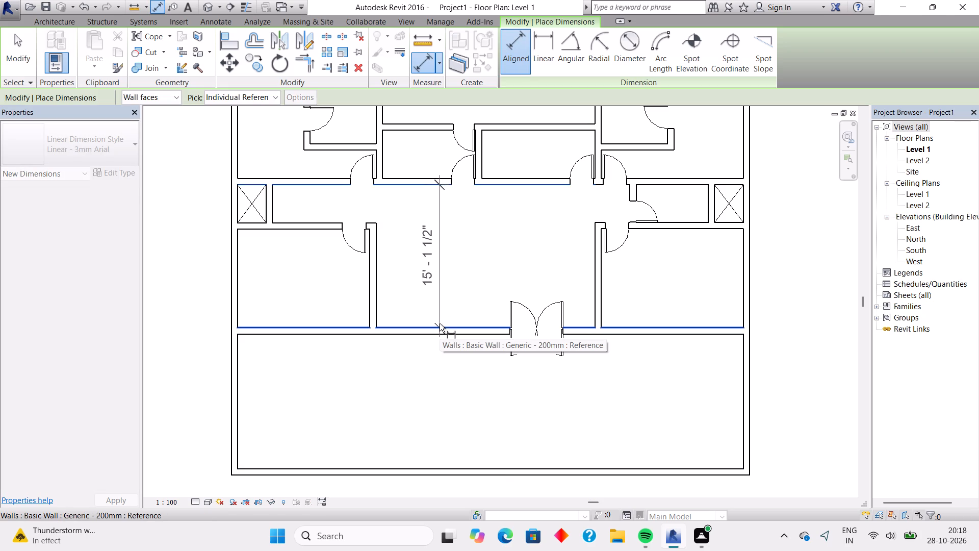
key("Escape")
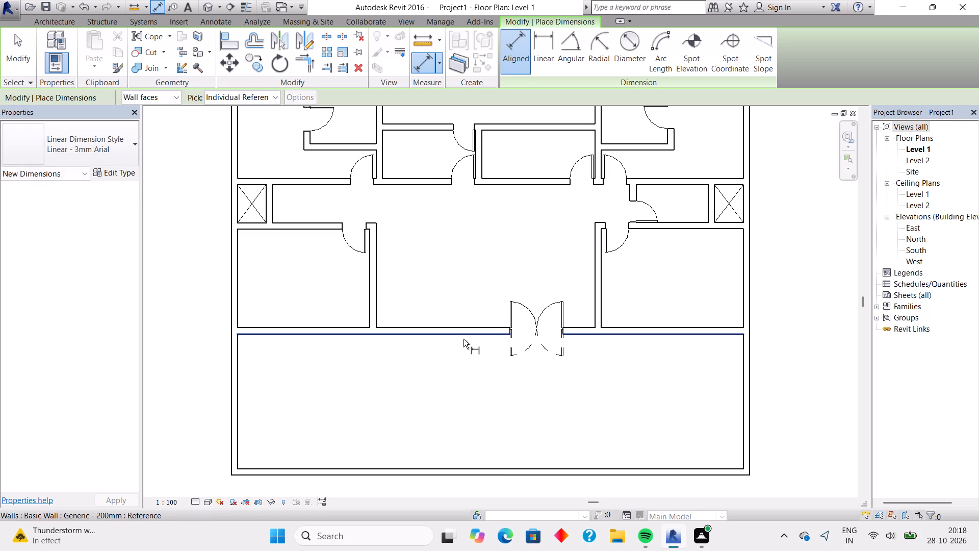
Recheck the large lower room's clear depth between the double-door wall and the lower exterior wall.
left_click(463, 339)
left_click(458, 467)
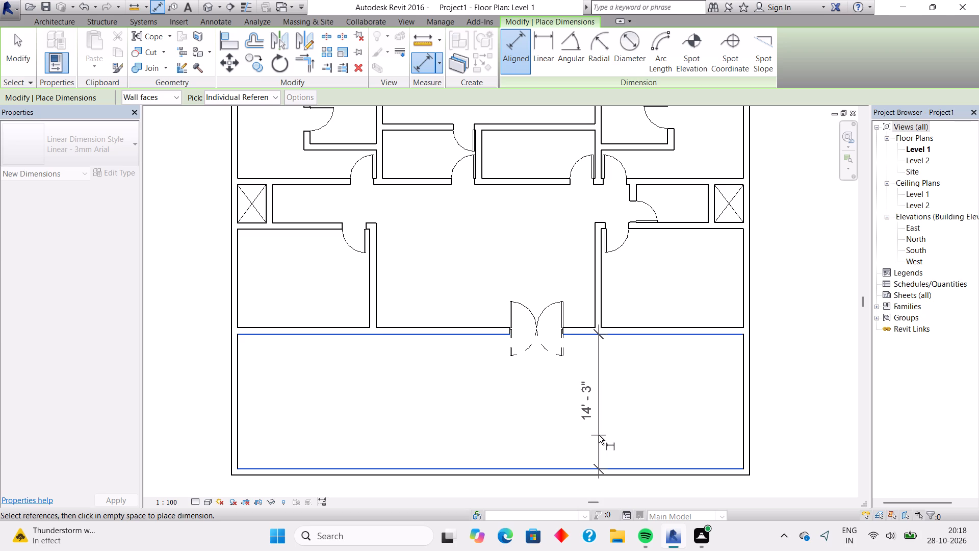
key("Escape")
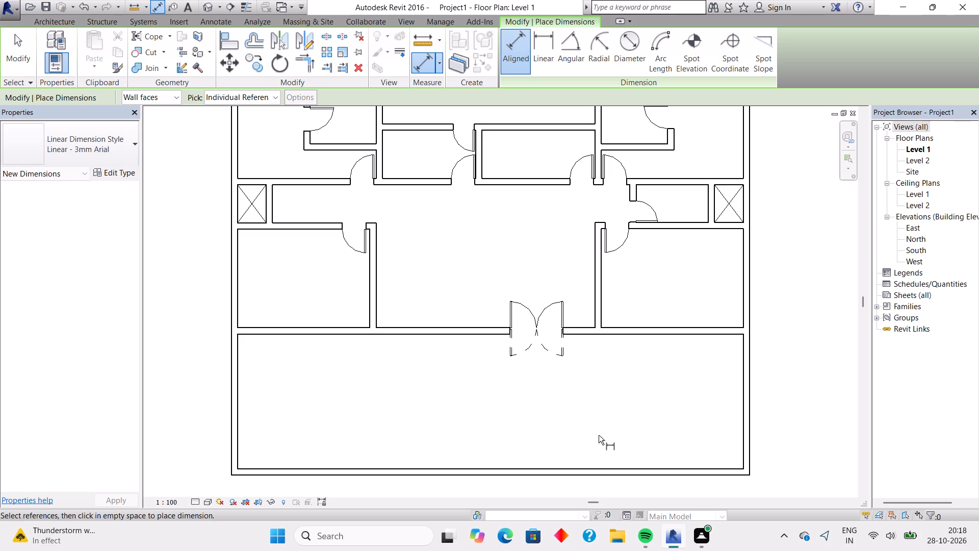
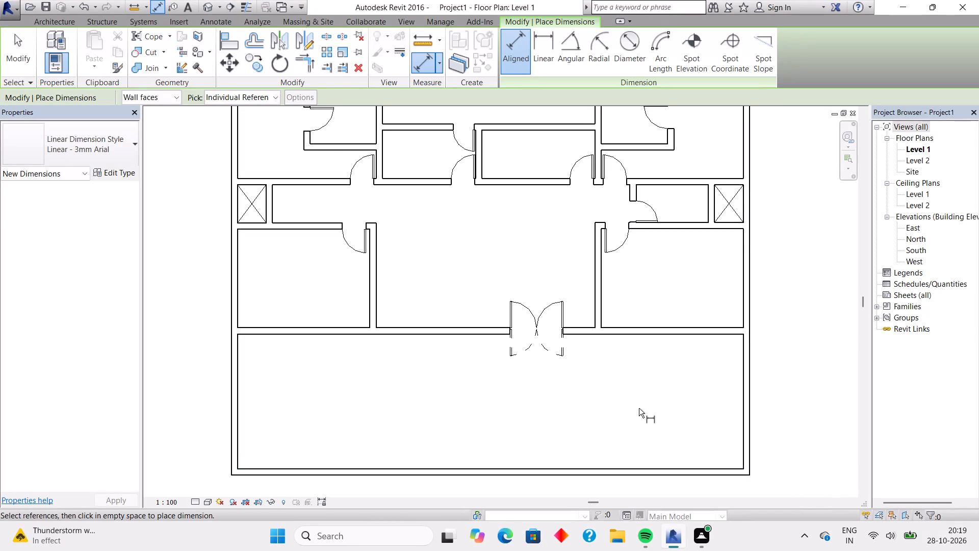
Draw two Generic - 200mm walls enclosing a small room about 5'6" by 5'0" clear in the large lower room's lower-right corner.
scroll(639, 408, "down", 2)
middle_click_drag(638, 392, 626, 419)
middle_click_drag(626, 419, 618, 382)
middle_click(618, 382)
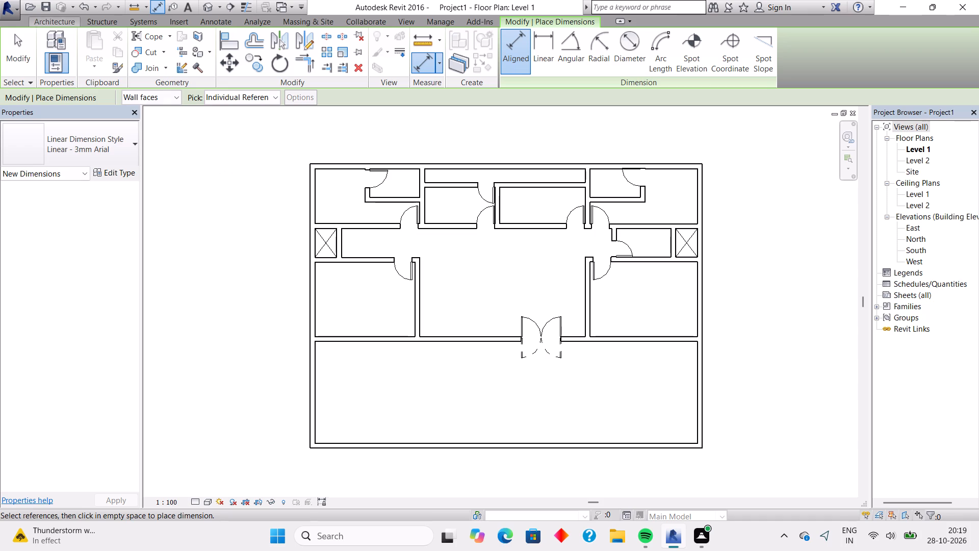
left_click(59, 11)
left_click(59, 23)
left_click(54, 37)
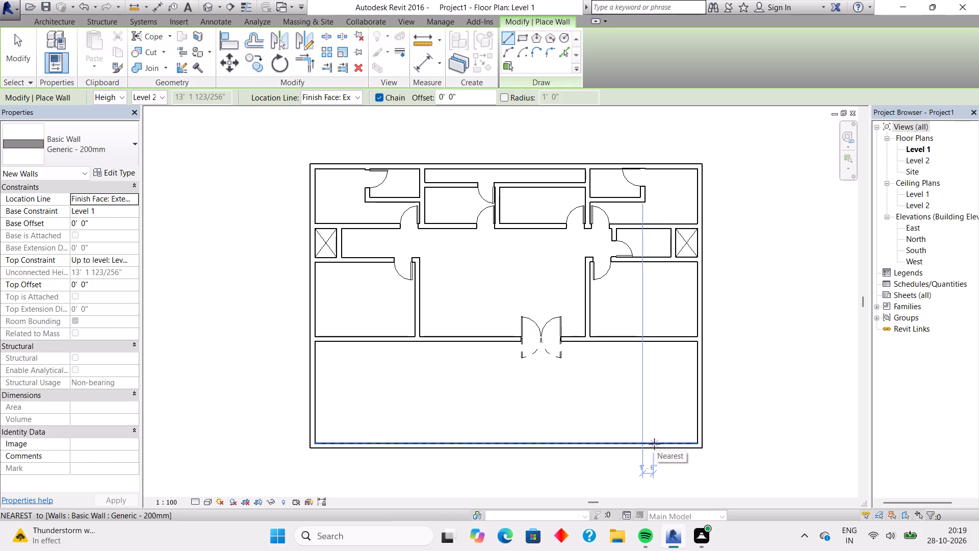
left_click(654, 444)
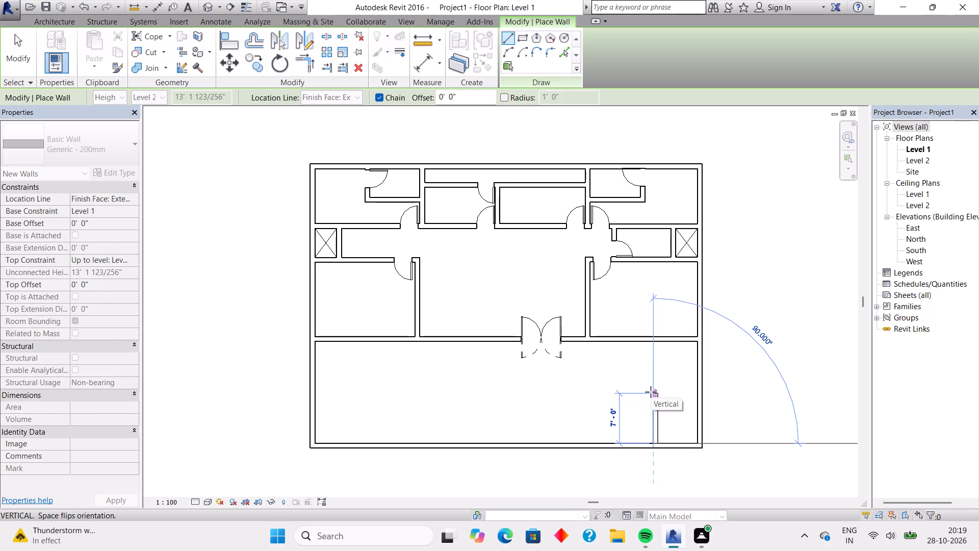
scroll(651, 392, "up", 6)
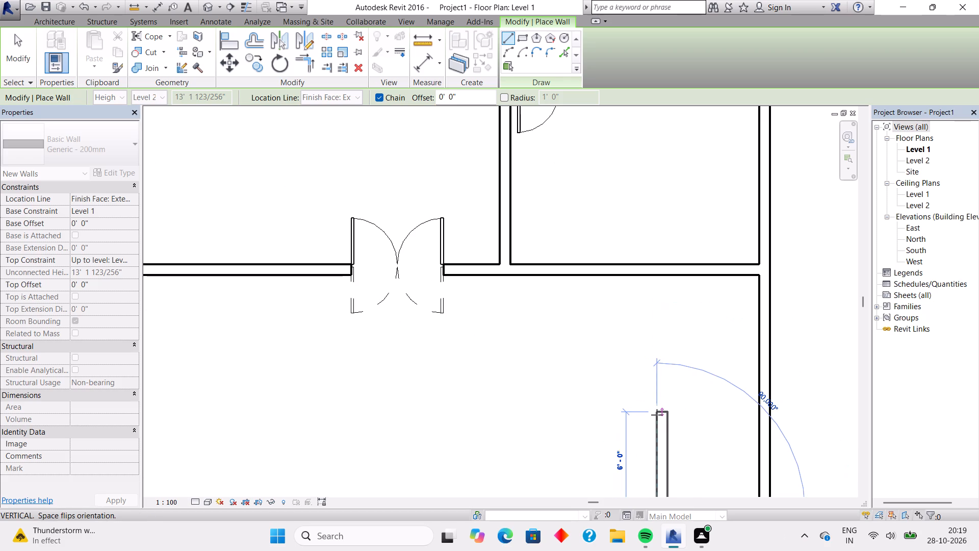
middle_click_drag(657, 422, 655, 343)
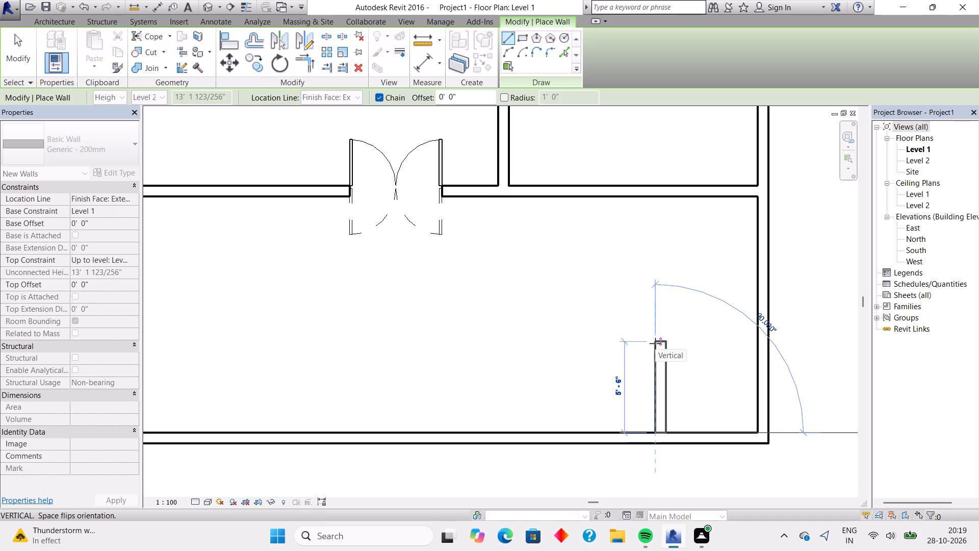
left_click(656, 350)
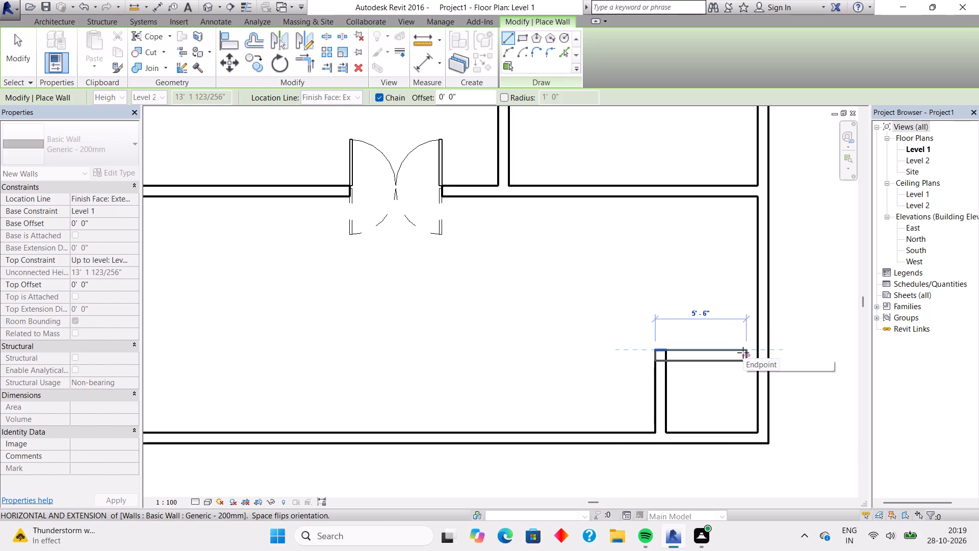
key("space")
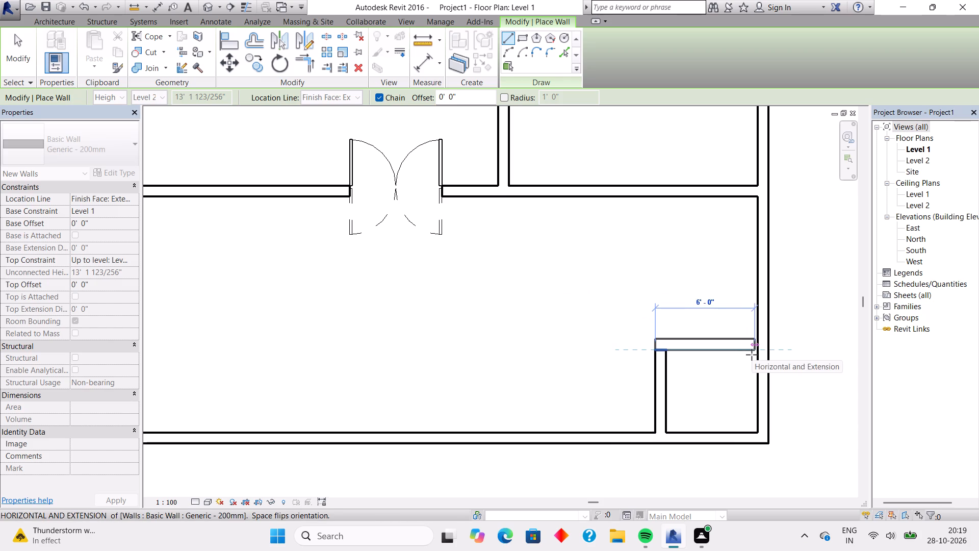
left_click(755, 356)
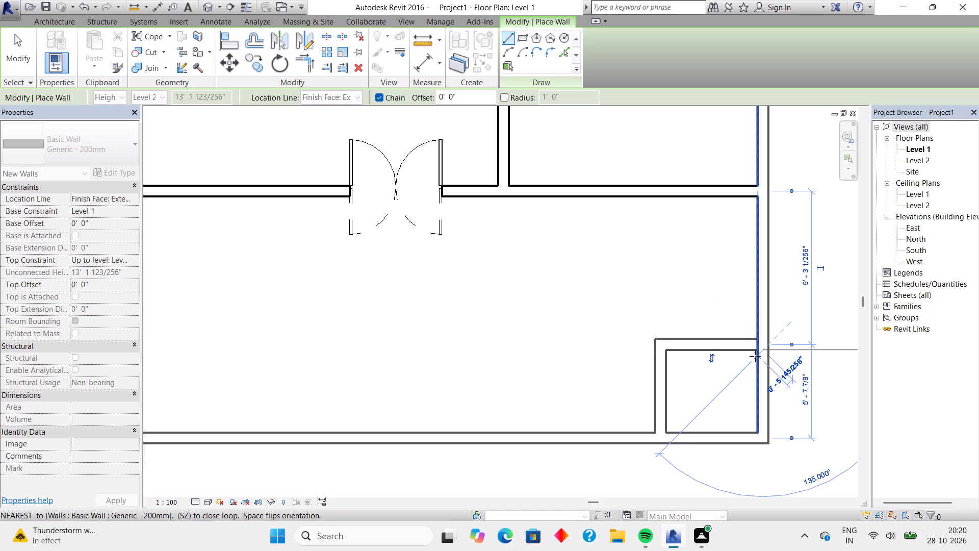
key("Escape")
Measure the new corner room's clear depth and clear width between its inner wall faces with temporary aligned dimensions.
left_click(416, 68)
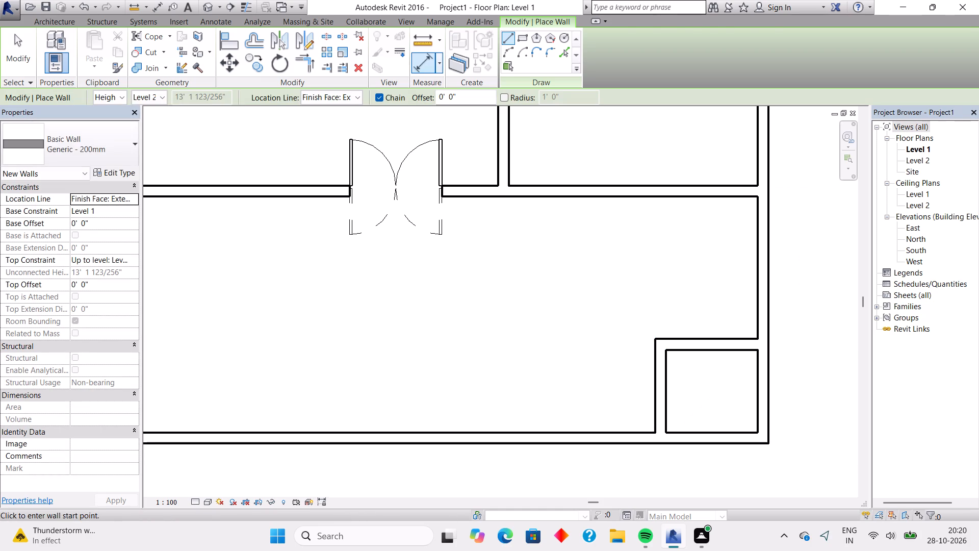
left_click(693, 347)
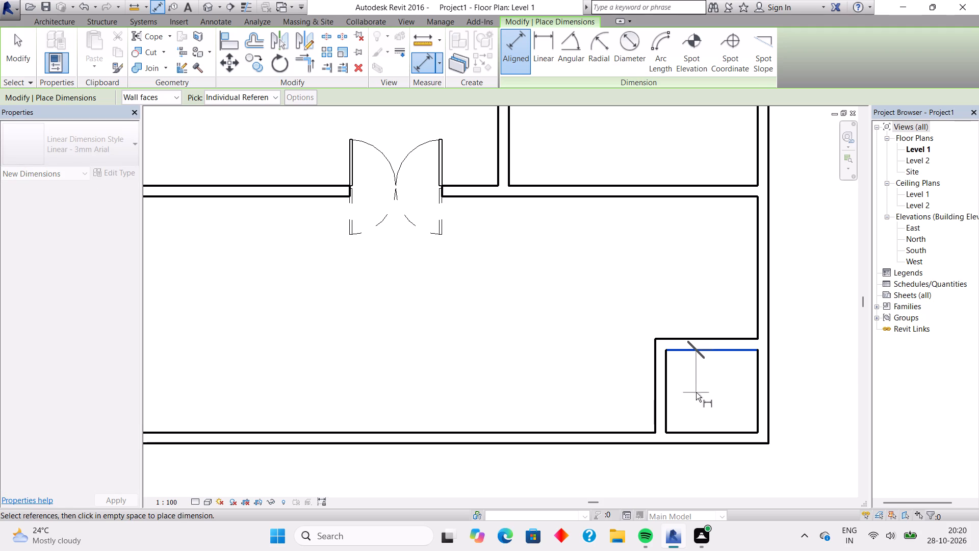
left_click(710, 431)
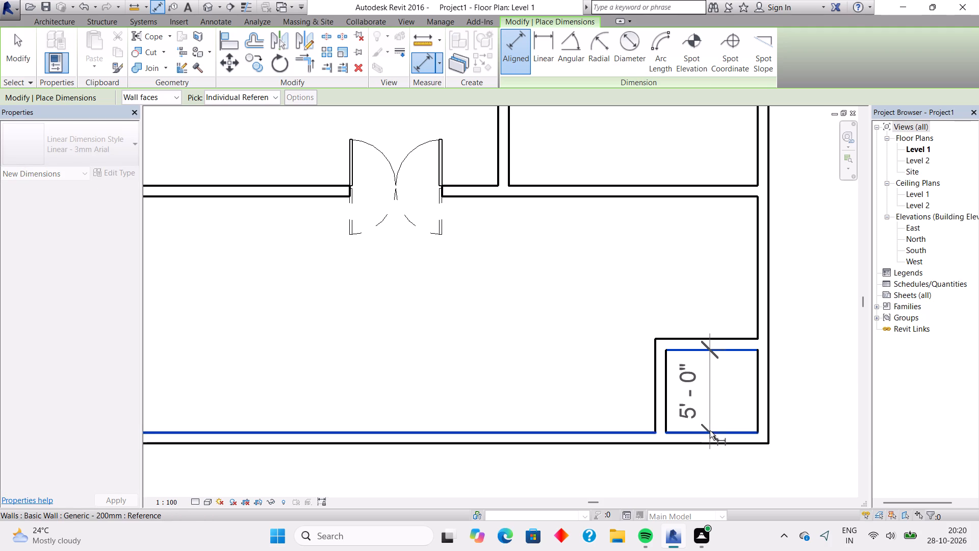
key("Escape")
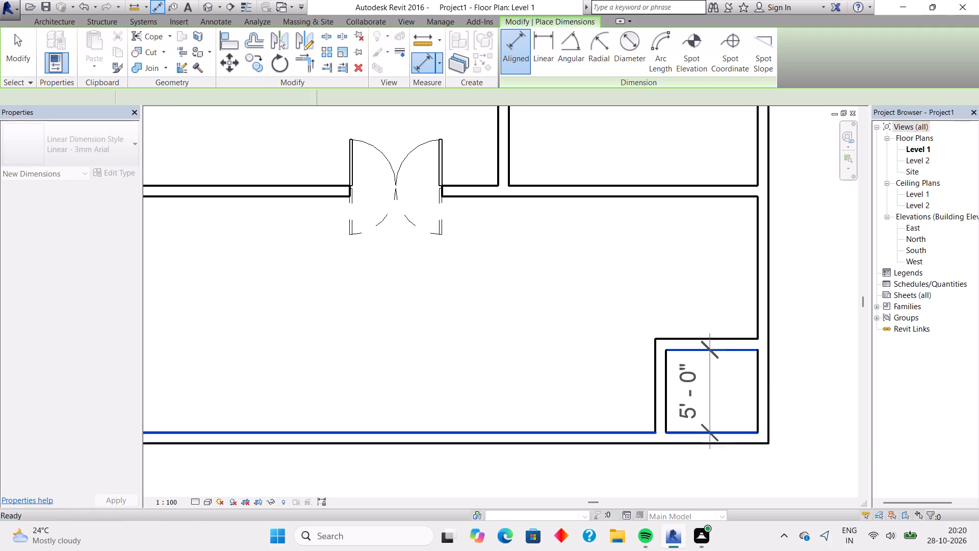
left_click(663, 398)
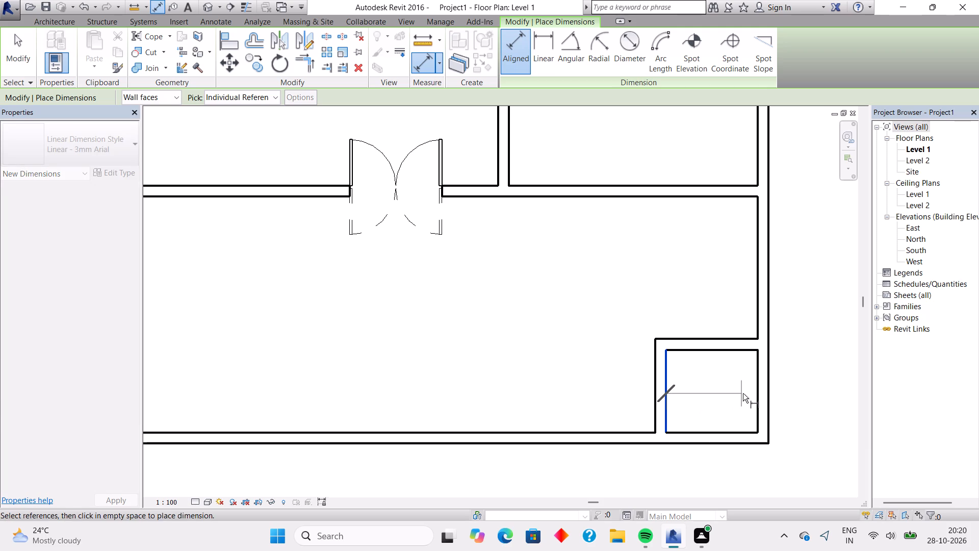
left_click(753, 397)
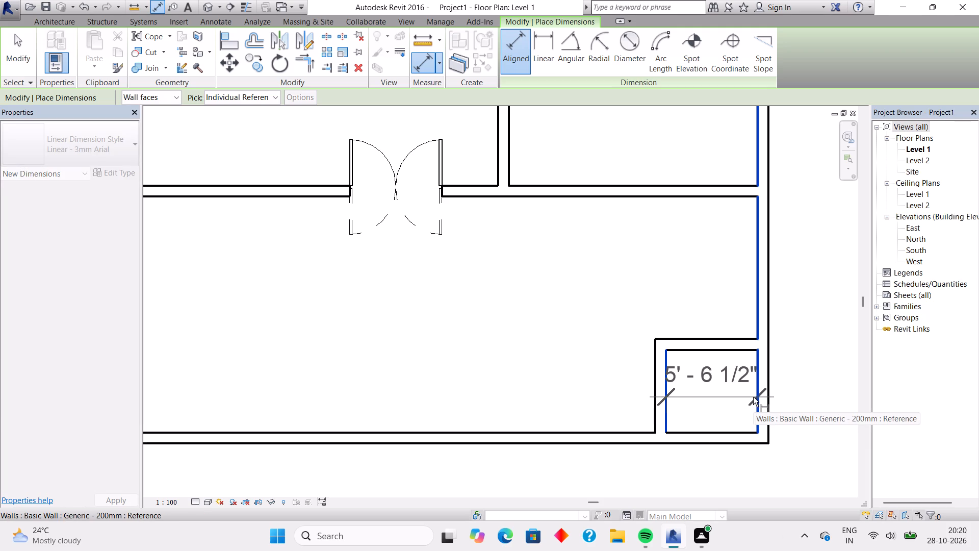
key("Escape")
key("Escape")
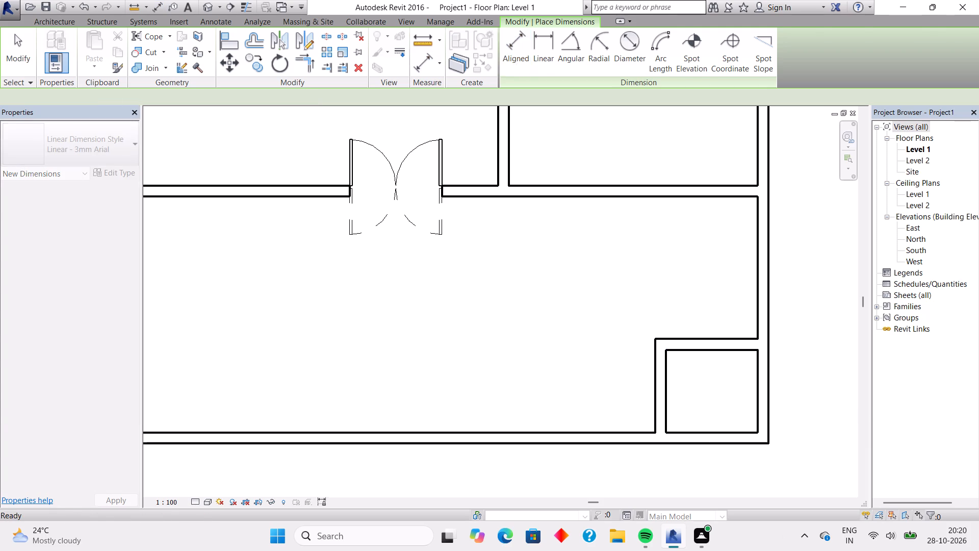
Nudge the corner room's left wall 4" toward the right exterior wall, giving about 5'2 1/2" clear width, and check it.
left_click(665, 383)
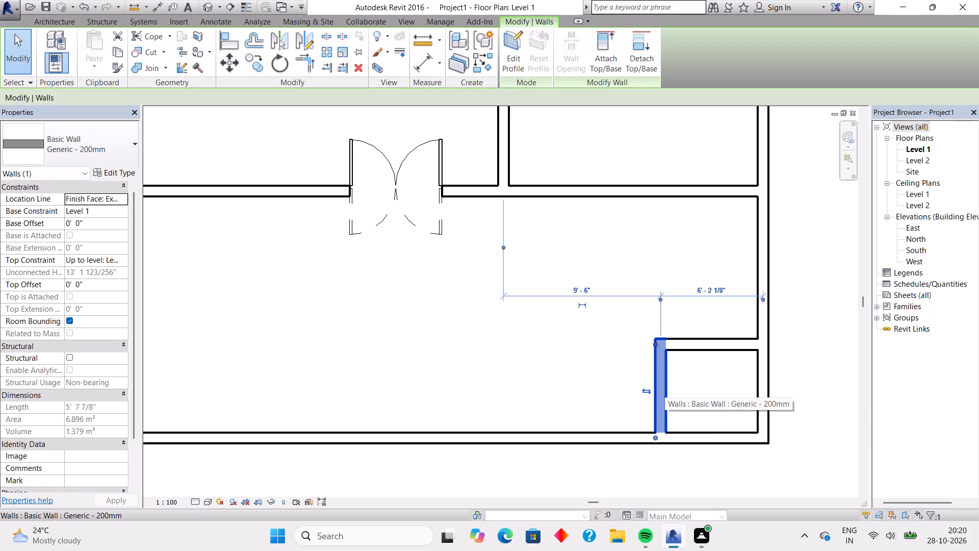
key("Right")
key("Right")
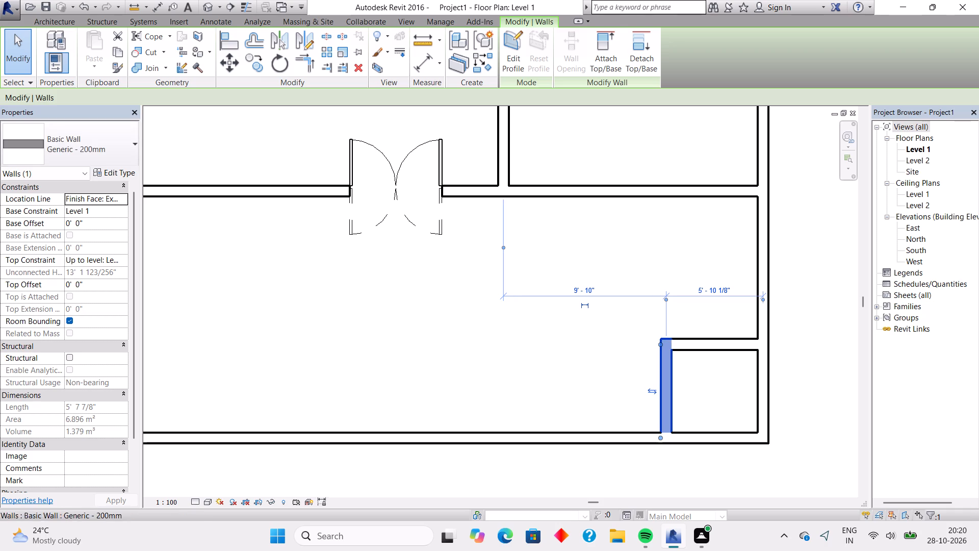
left_click(423, 68)
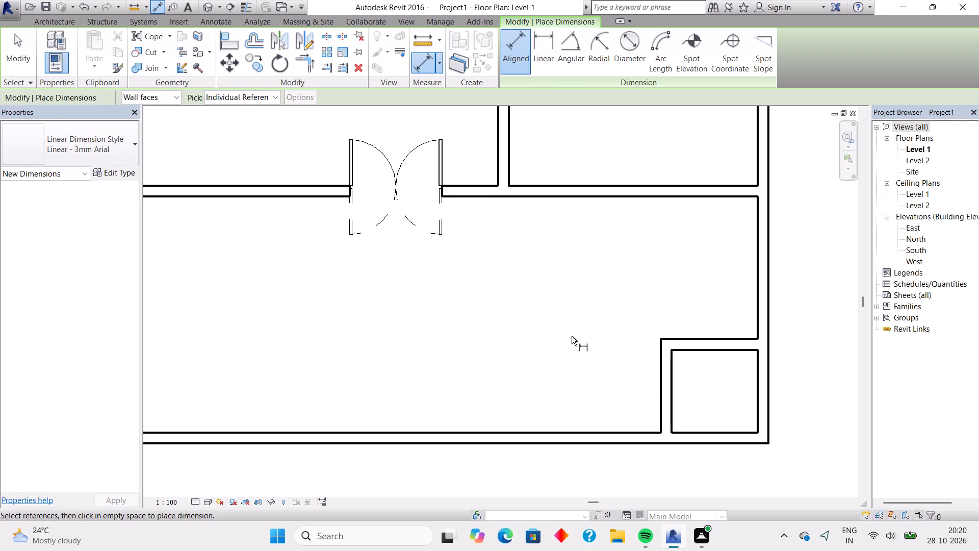
left_click(675, 396)
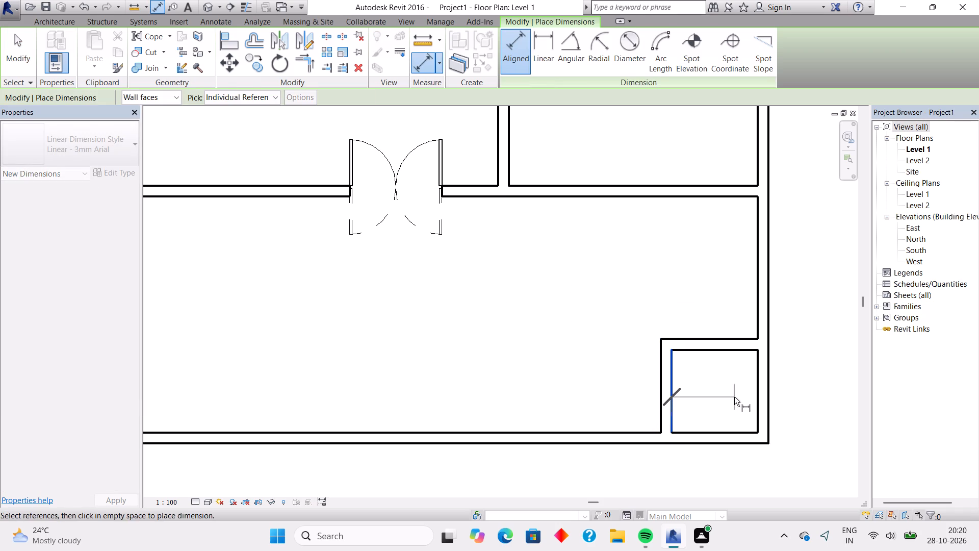
left_click(759, 397)
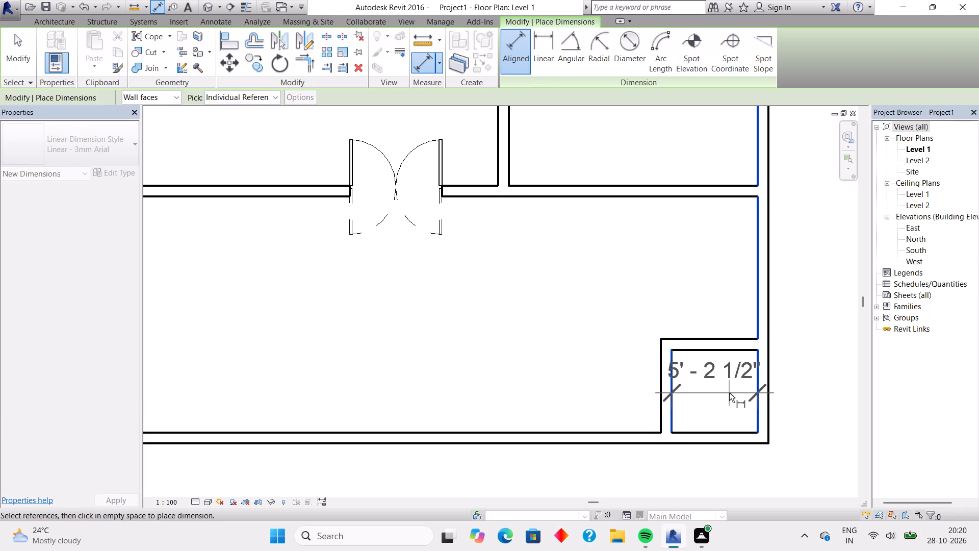
key("Escape")
key("Escape")
Nudge the corner room's left wall another 6" inward, narrowing the clear width to about 4'8 1/2", and check it.
left_click(671, 387)
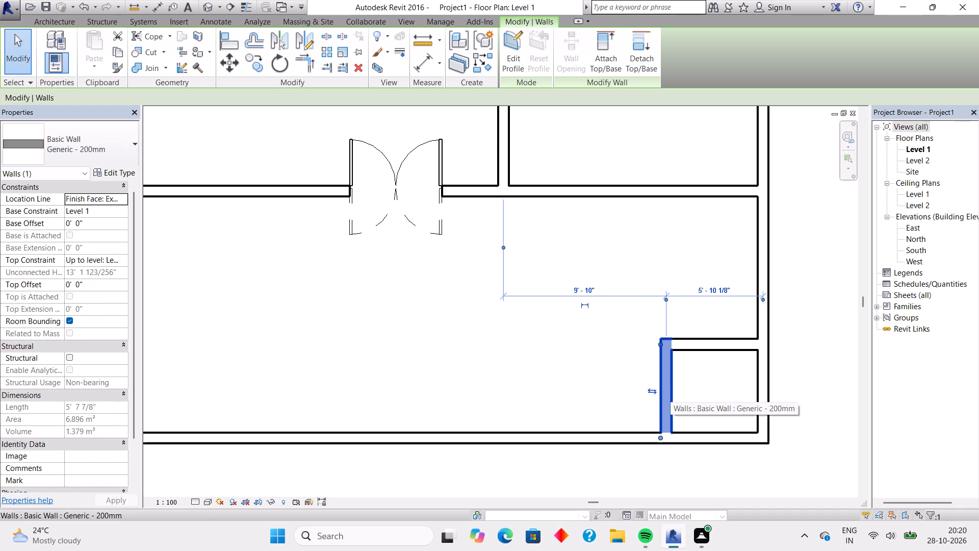
key("Right")
key("Right")
key("Right")
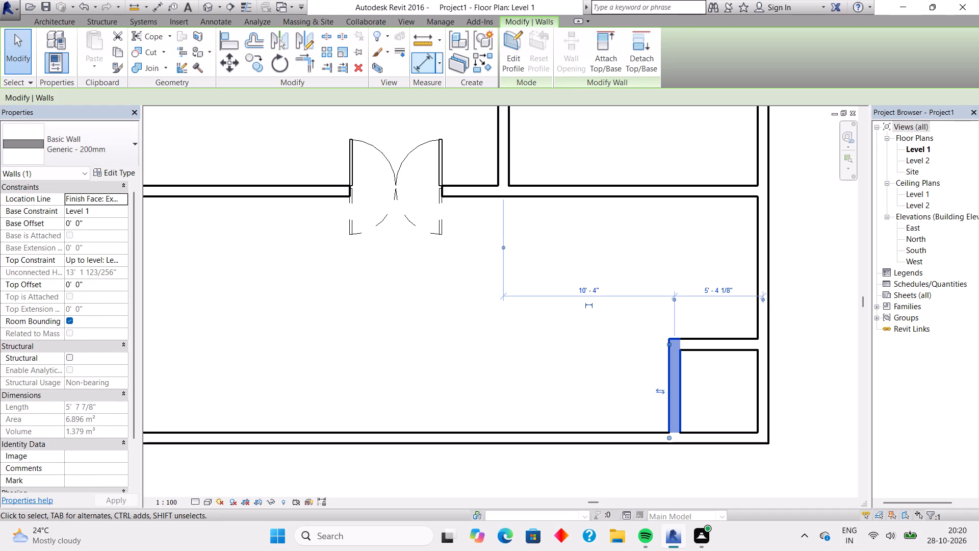
left_click(412, 69)
left_click(677, 398)
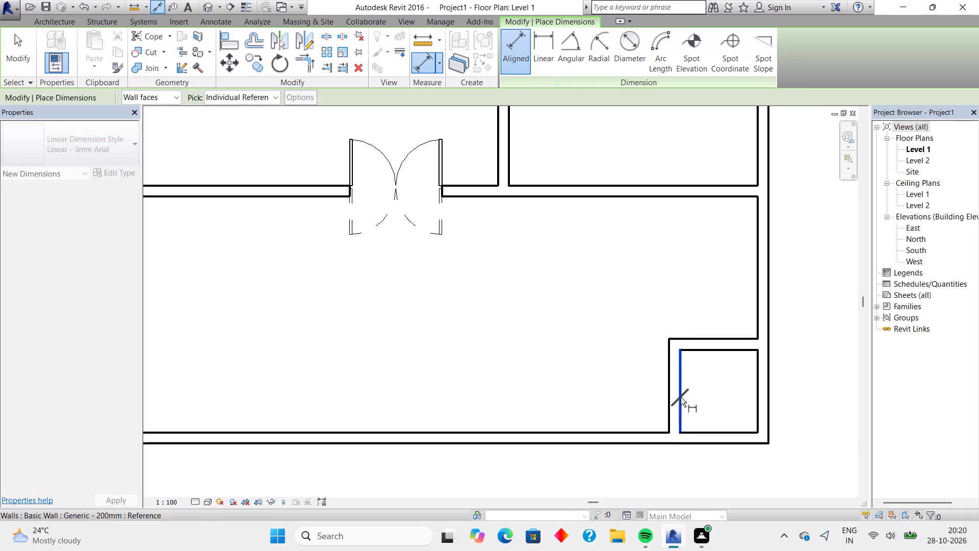
left_click(757, 404)
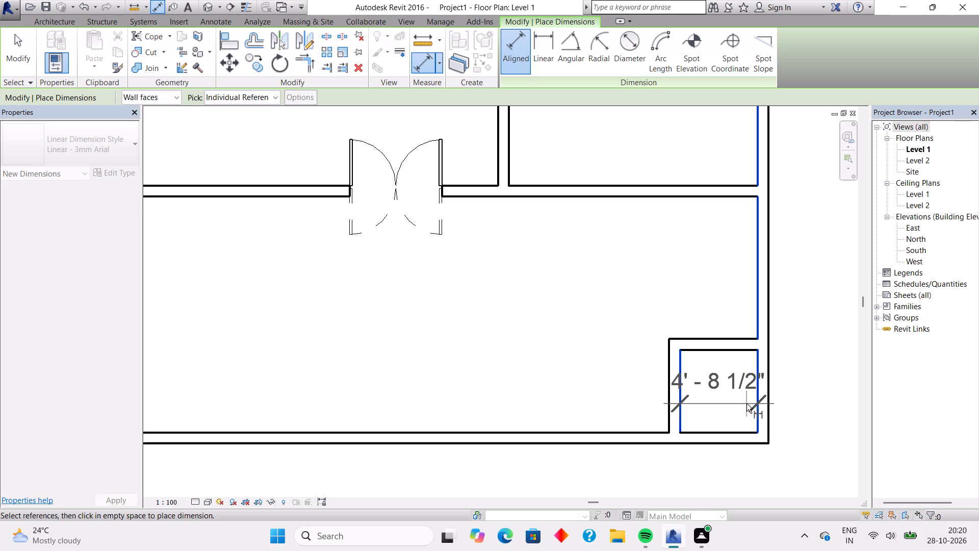
key("Escape")
key("Escape")
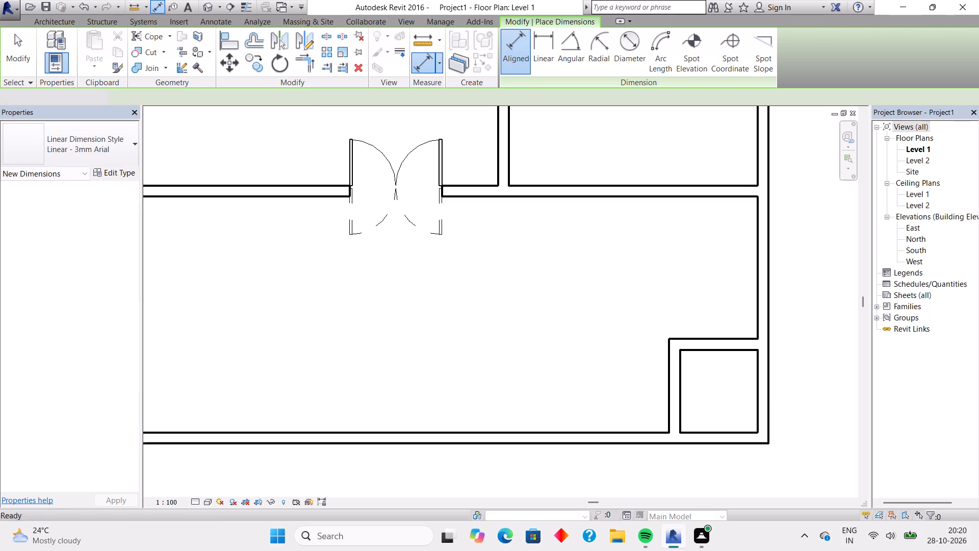
Nudge the corner room's left wall 4" further inward for a clear width of about 4'4 1/2", and check it.
left_click(682, 396)
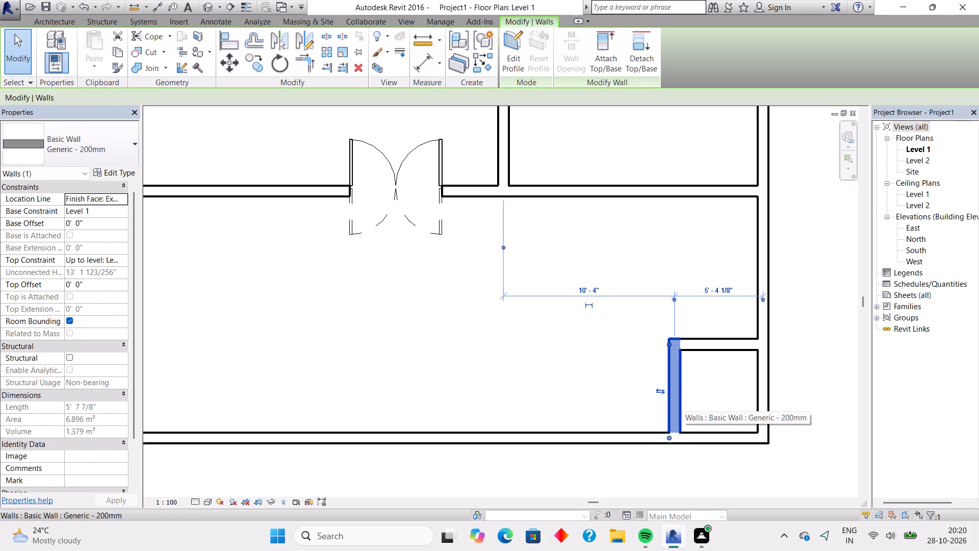
key("Right")
key("Right")
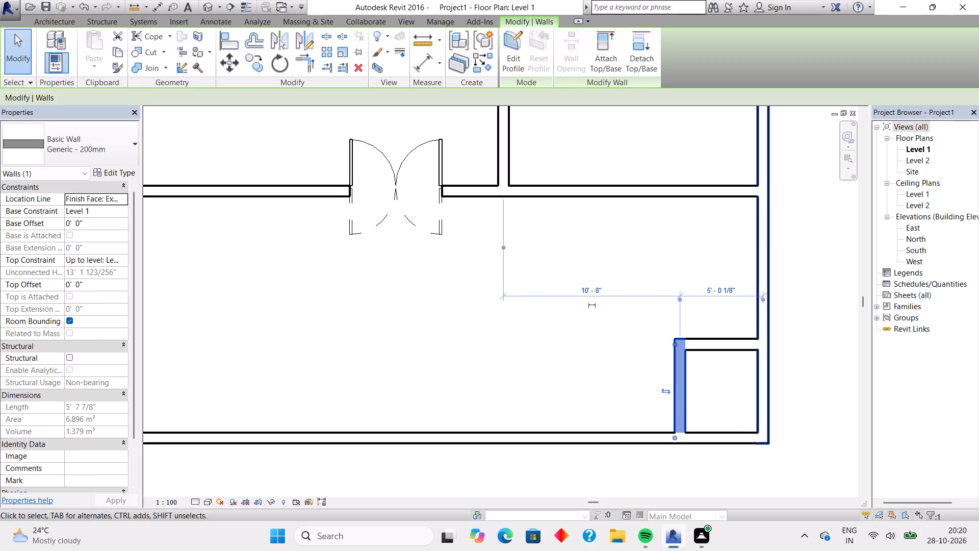
left_click(419, 63)
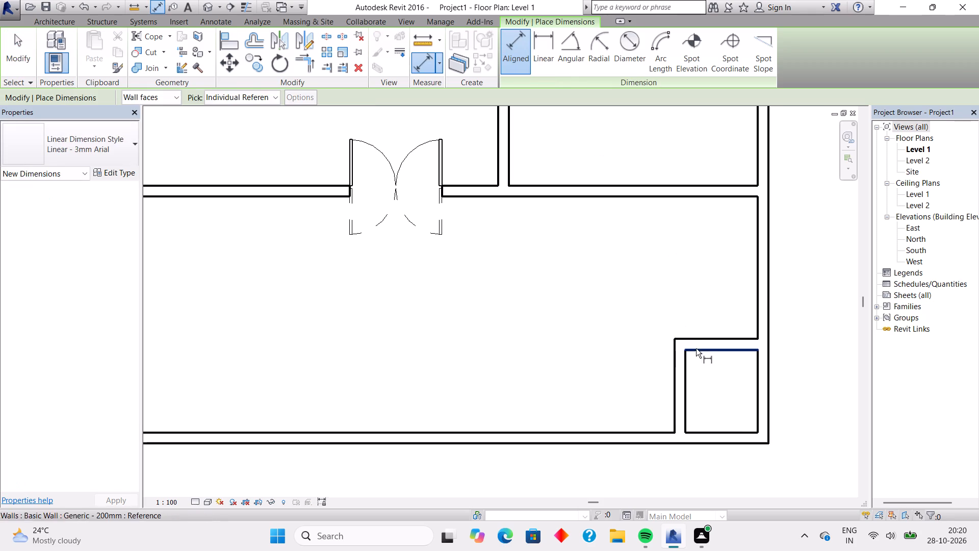
left_click(689, 372)
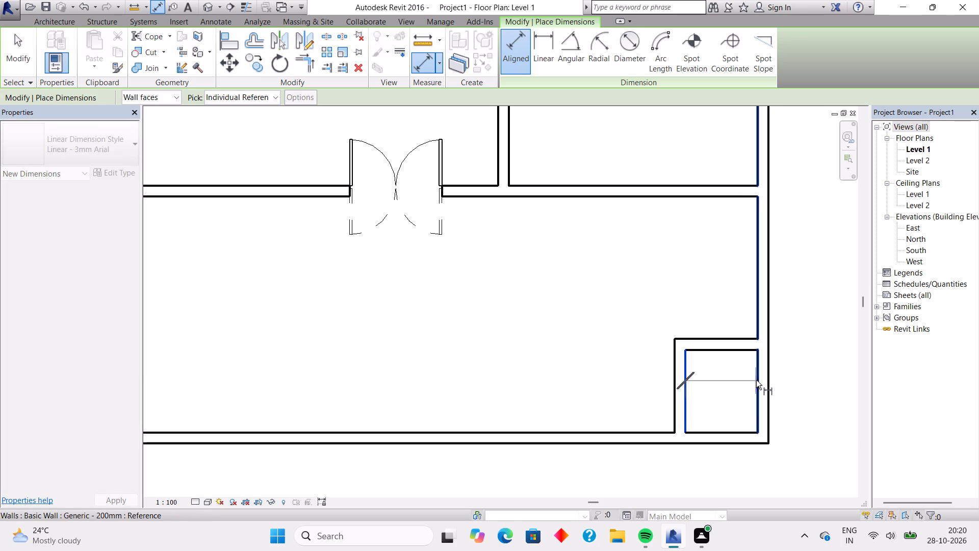
left_click(757, 374)
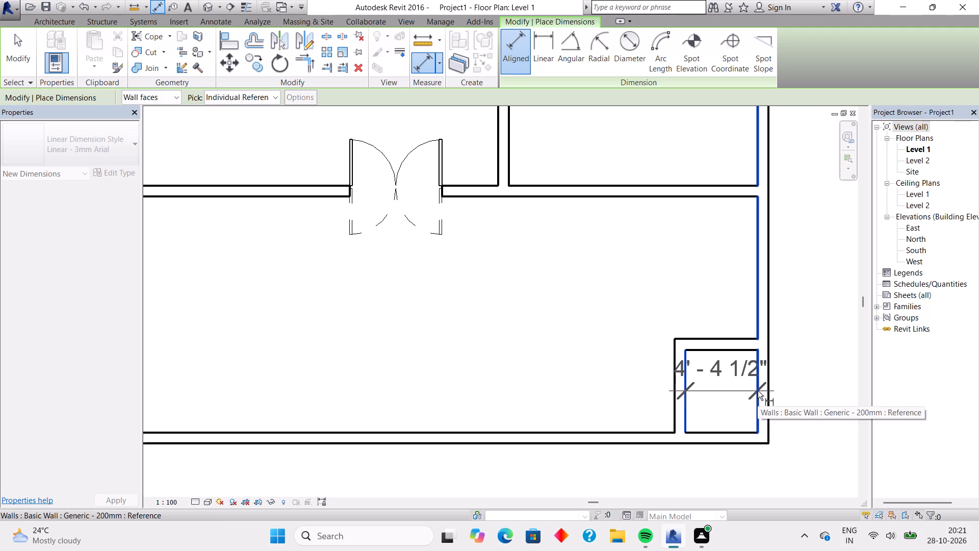
key("Escape")
key("Escape")
Nudge the corner room's left wall a further 4" inward for about 4'0 1/2" clear width, and check it.
left_click(684, 389)
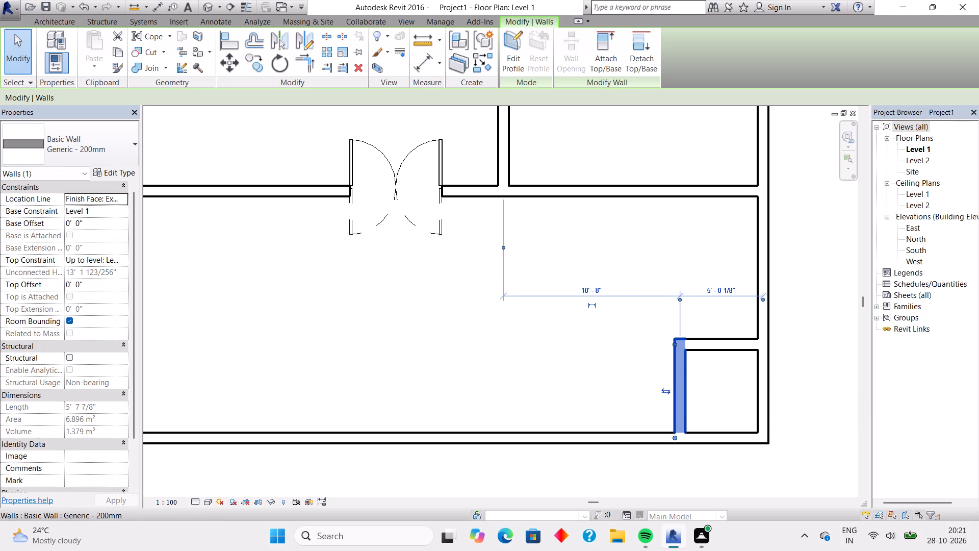
key("Right")
key("Right")
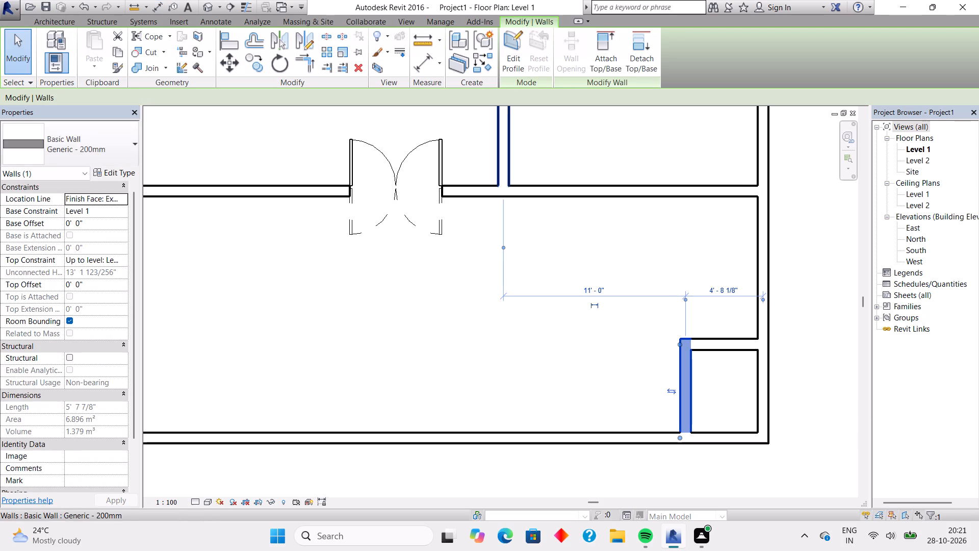
left_click(417, 64)
left_click(692, 392)
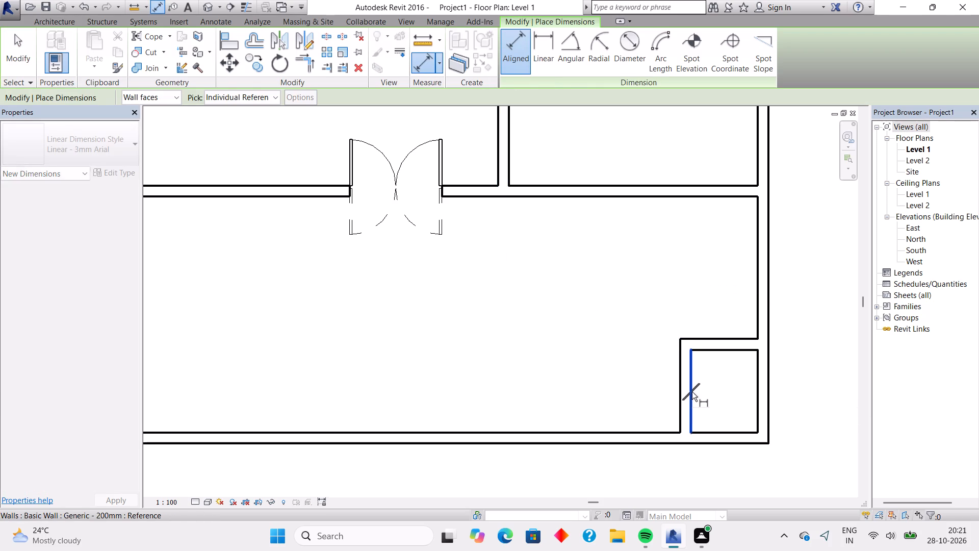
left_click(756, 403)
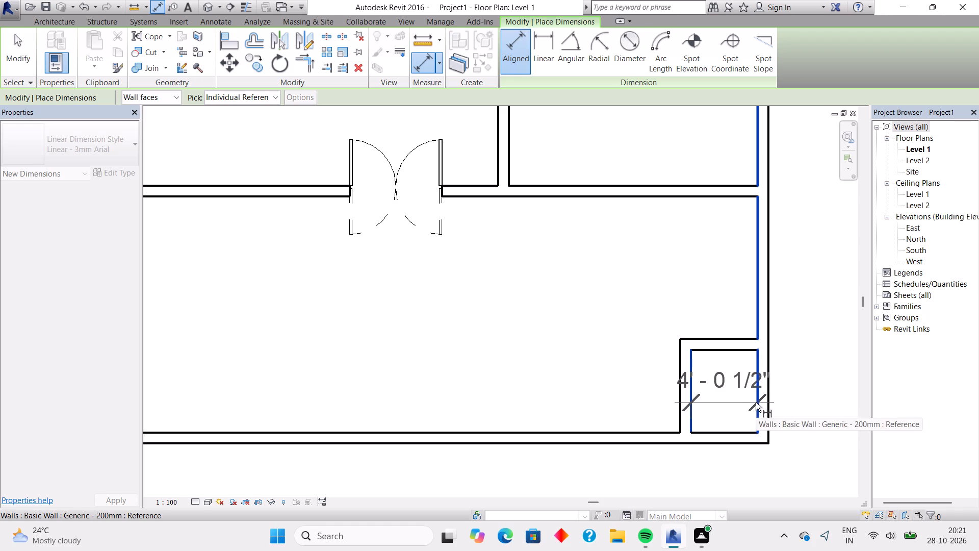
key("Escape")
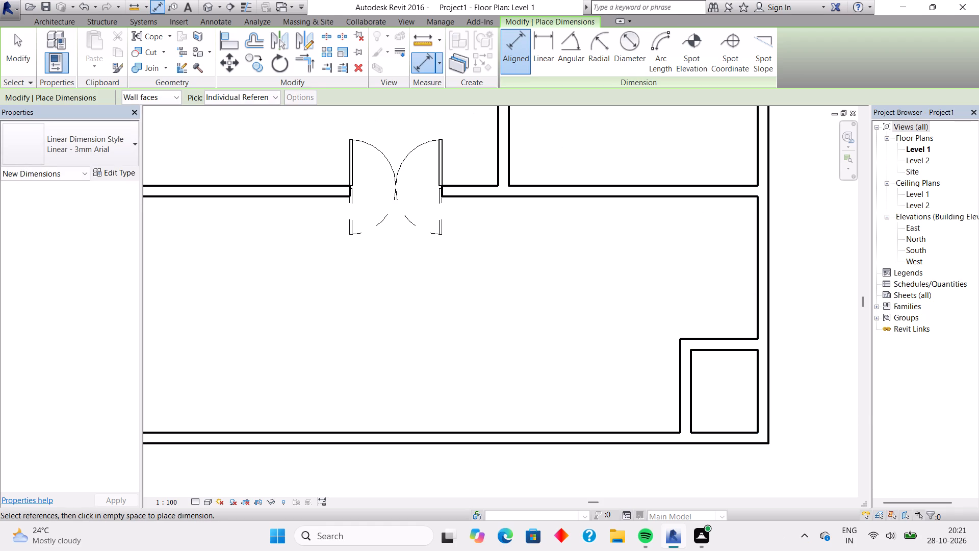
Place an M_Single-Flush 0762X2022 door in the corner room's top wall, centred 1'-6" from the right exterior wall, hinged beside that wall and swinging inward.
left_click(72, 24)
left_click(81, 40)
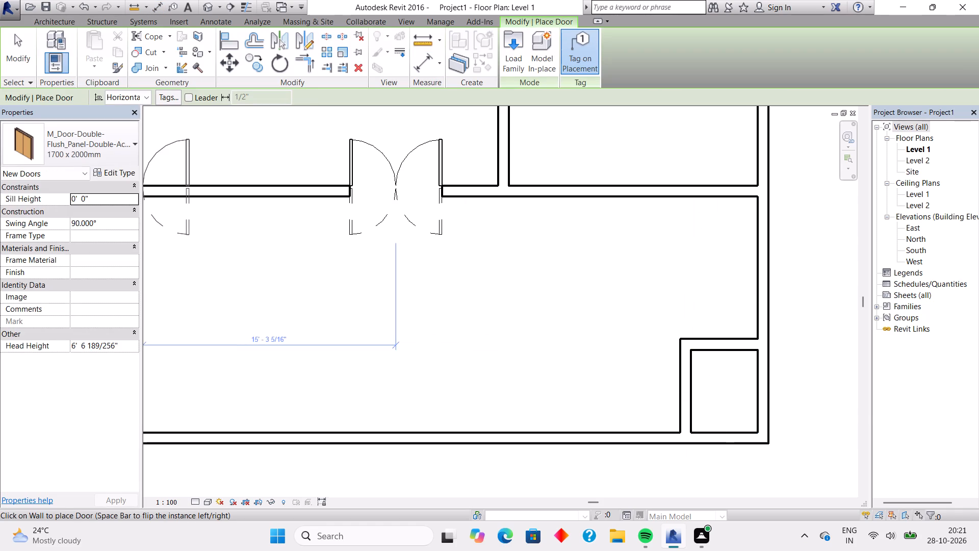
left_click(93, 151)
left_click(93, 251)
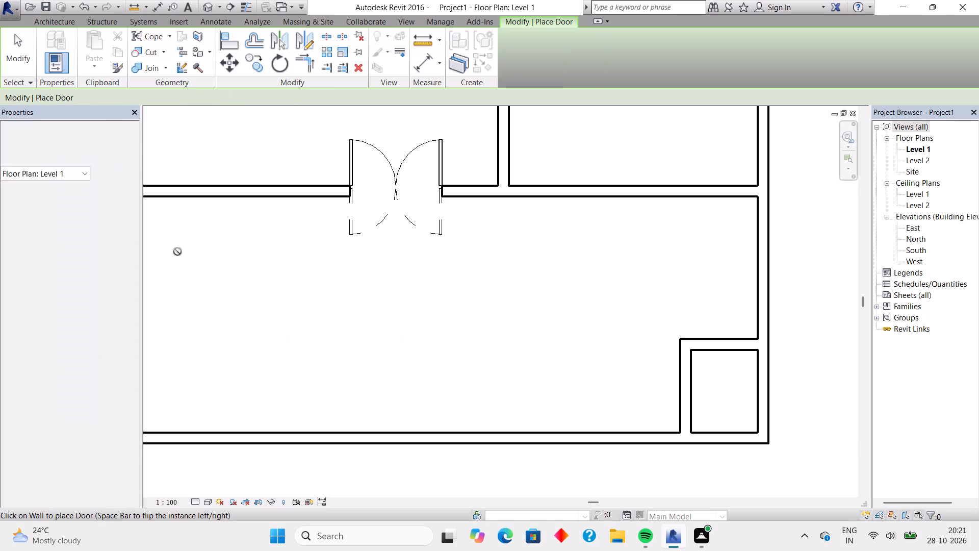
left_click(96, 155)
left_click(101, 288)
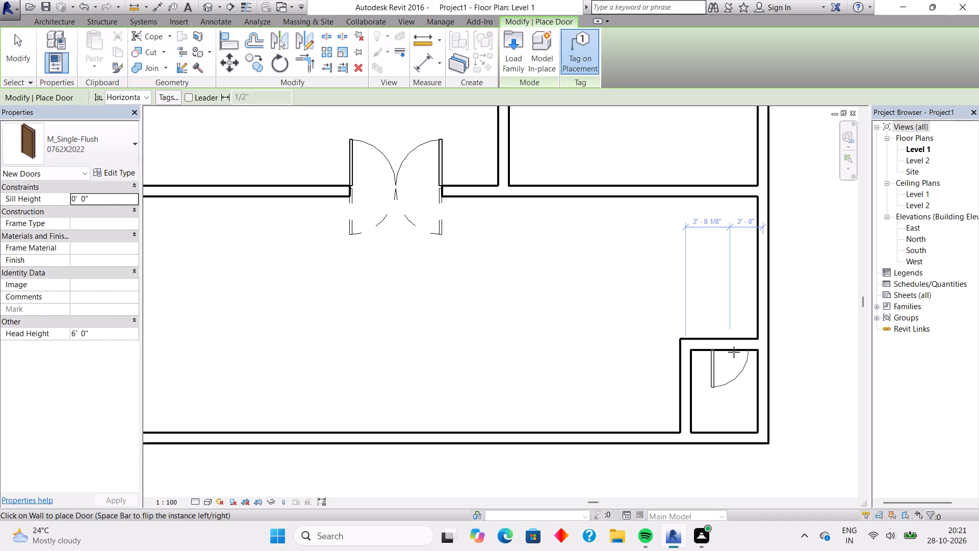
key("space")
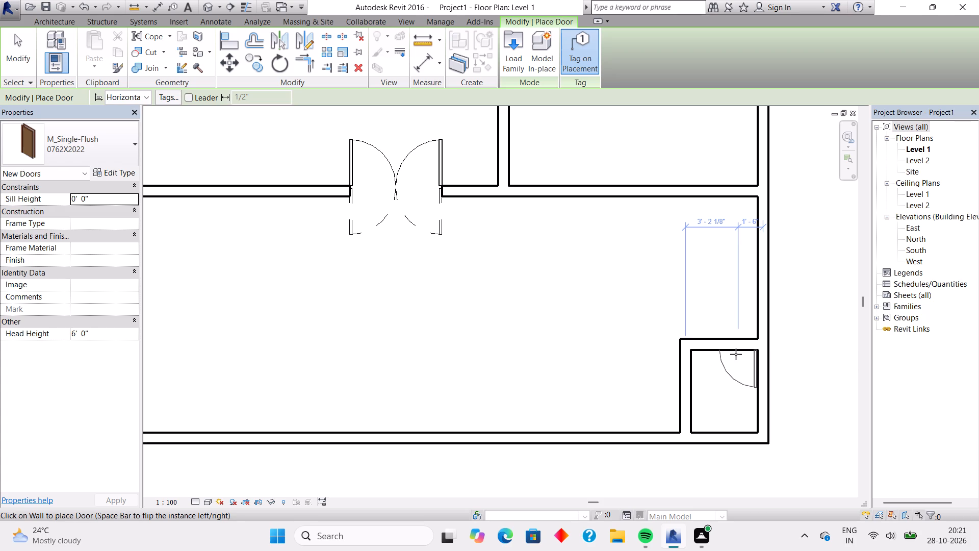
left_click(736, 354)
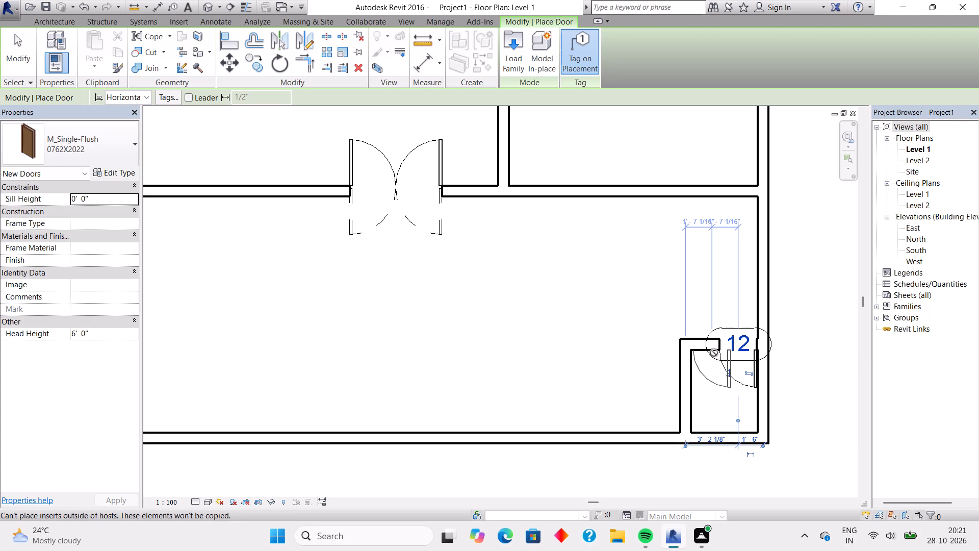
key("Escape")
key("Escape")
Delete the tag of the corner room's new door.
left_click(733, 331)
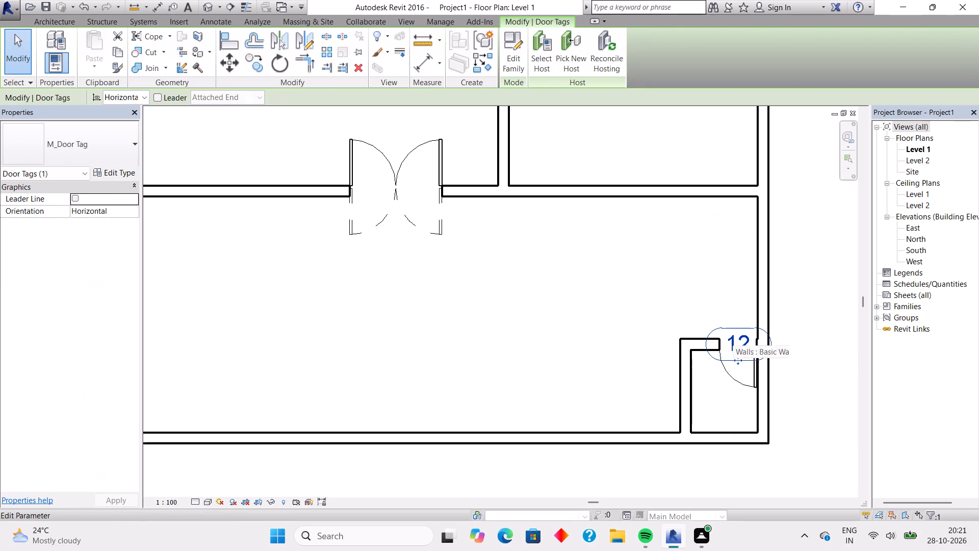
key("Delete")
Start a stair and draw a leftward first run of 15 risers, about 12'-7 1/2" long, along the bottom exterior wall.
scroll(733, 331, "down", 3)
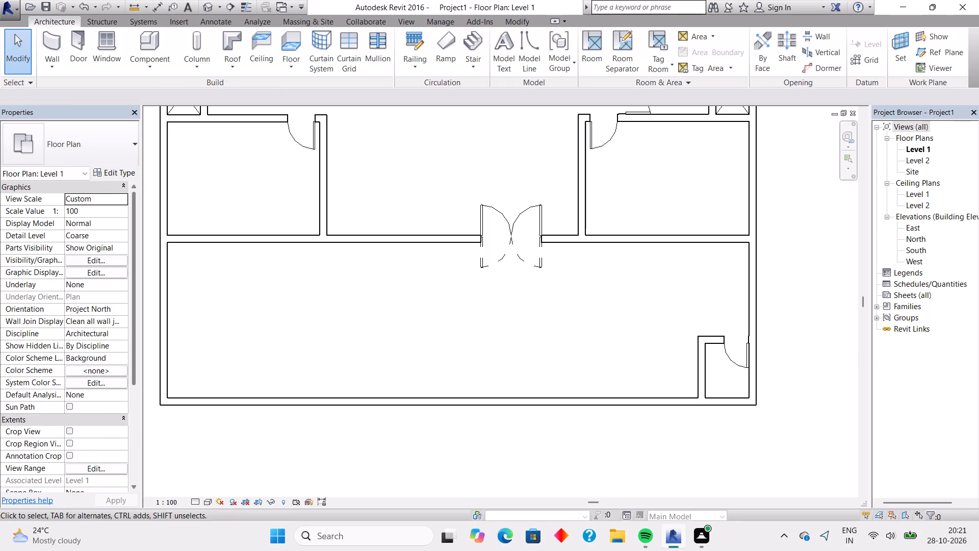
left_click(466, 45)
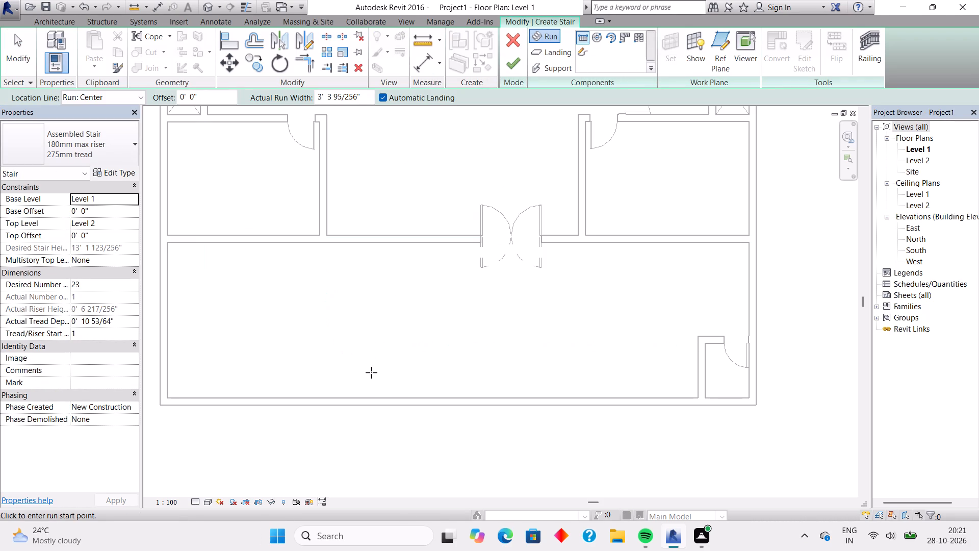
left_click(371, 372)
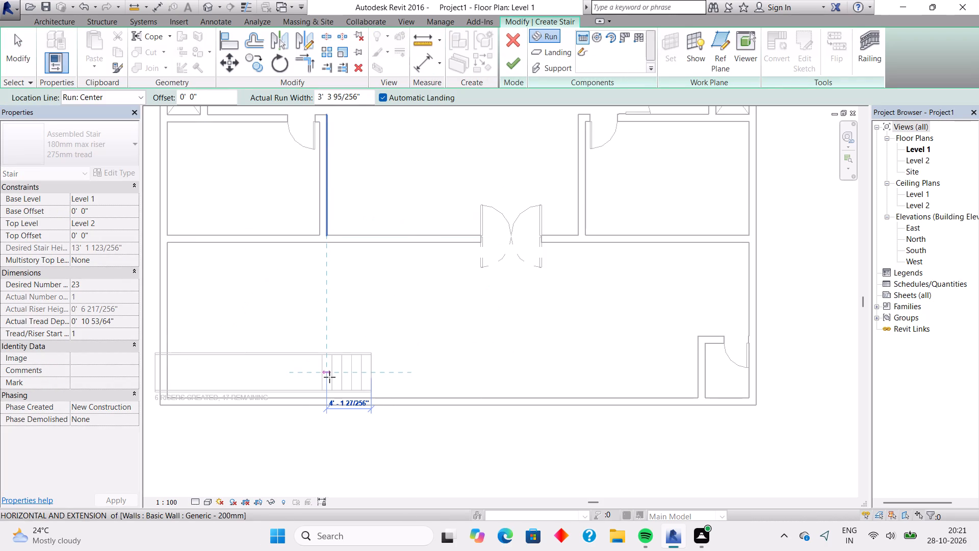
key("Escape")
left_click(377, 378)
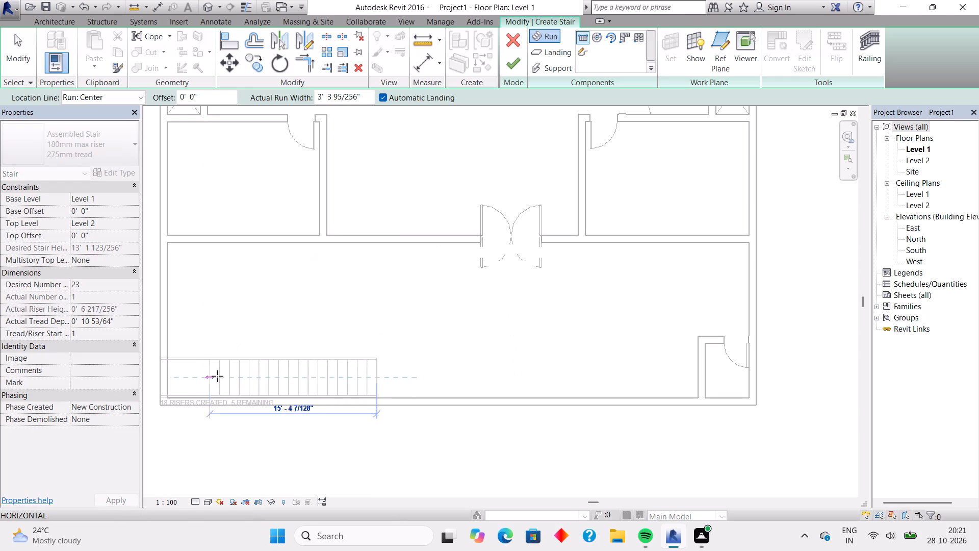
left_click(243, 382)
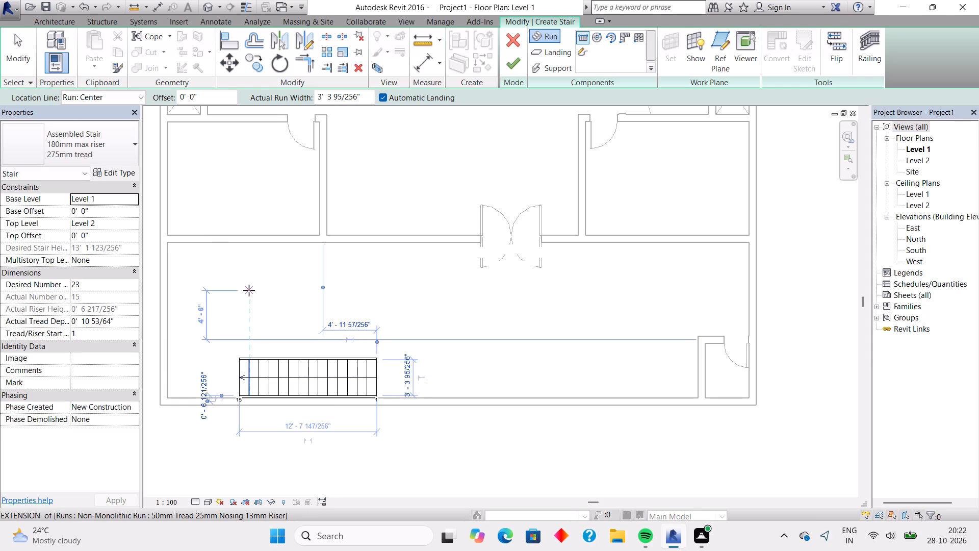
Set the stair's desired number of risers to 30 and draw a parallel 15-riser return run above the first, with an automatic landing.
left_click(243, 293)
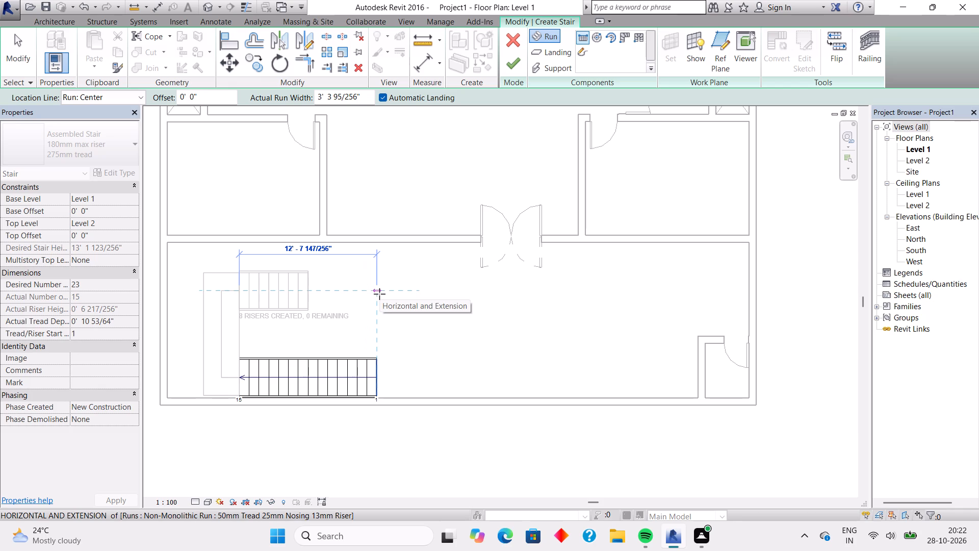
key("Escape")
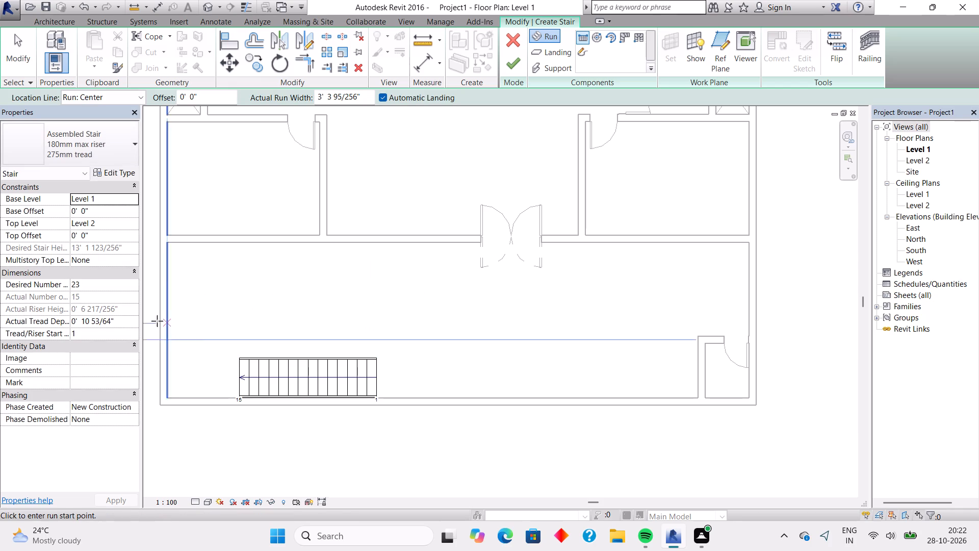
left_click(98, 289)
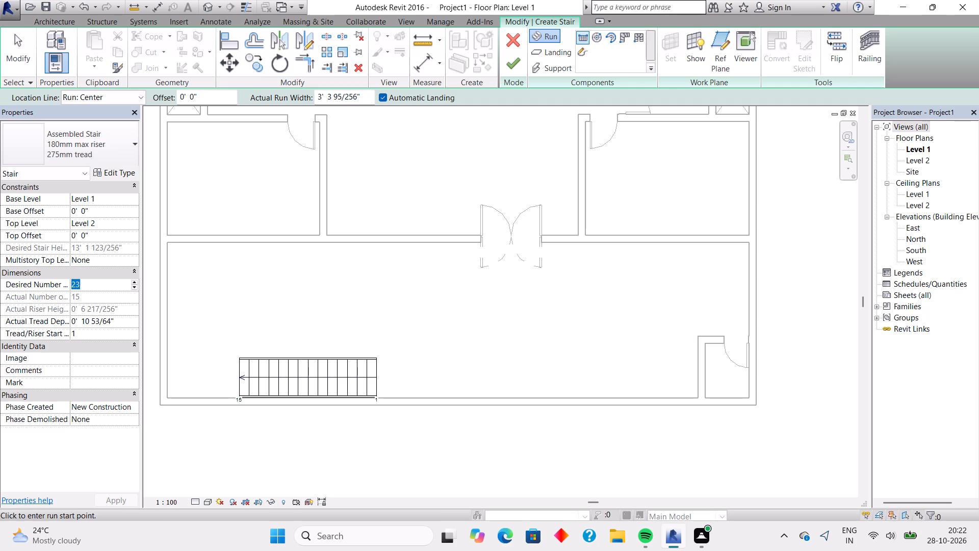
type("30")
key("Return")
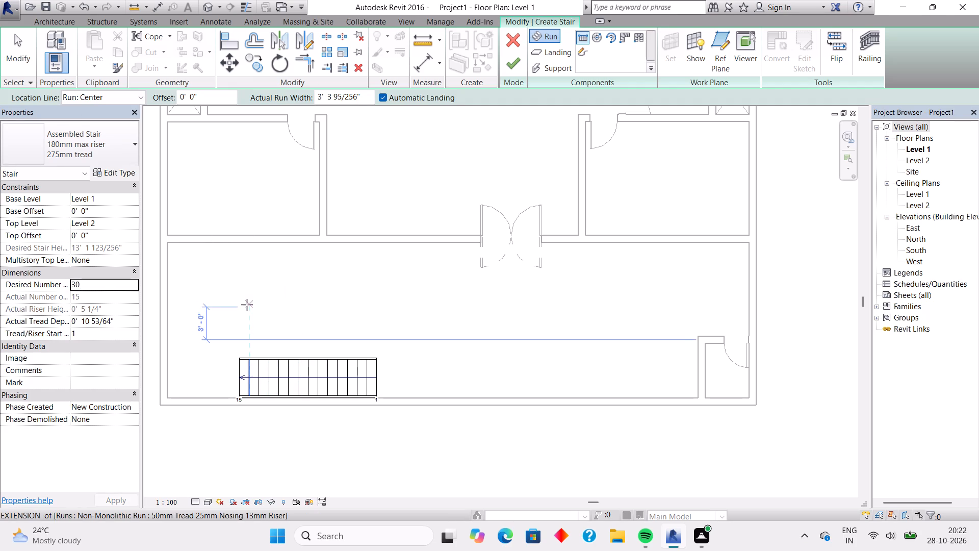
left_click(238, 289)
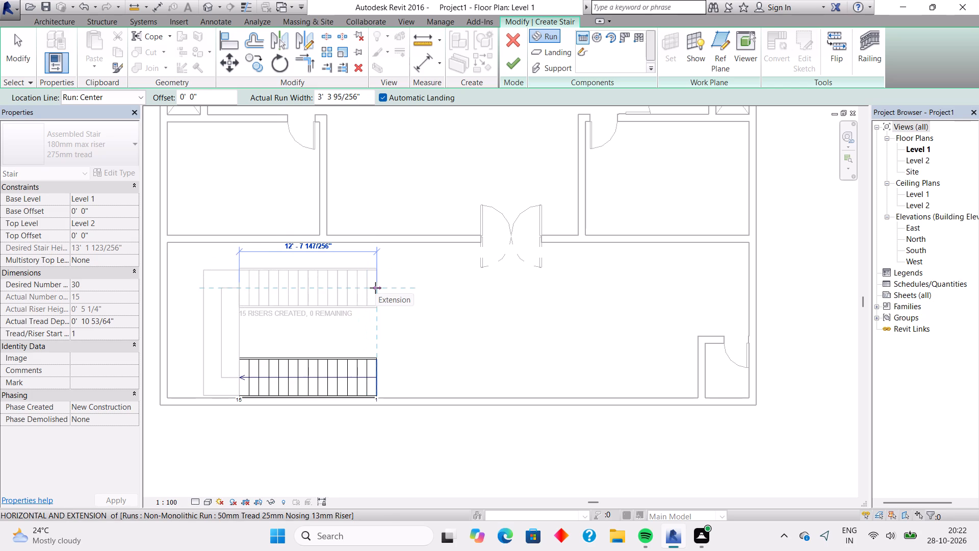
left_click(375, 288)
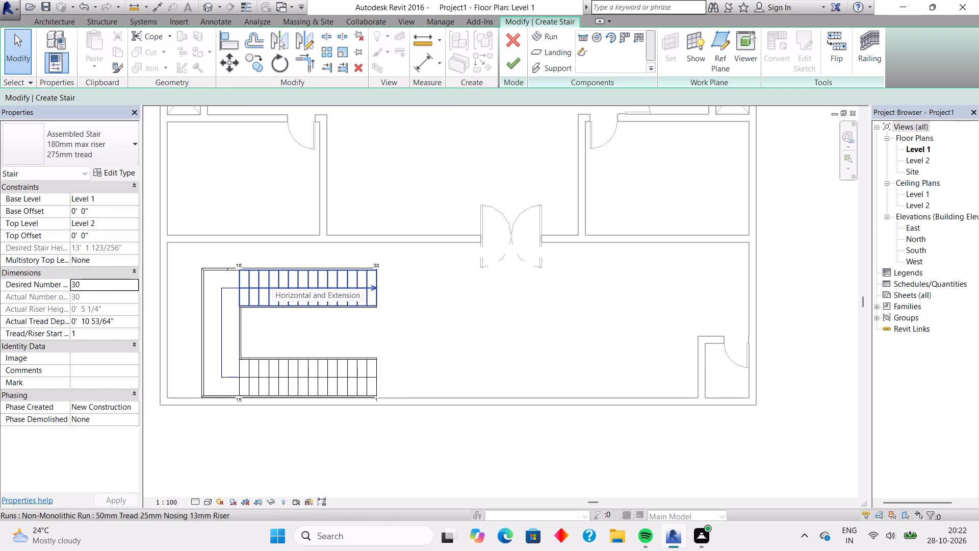
key("Escape")
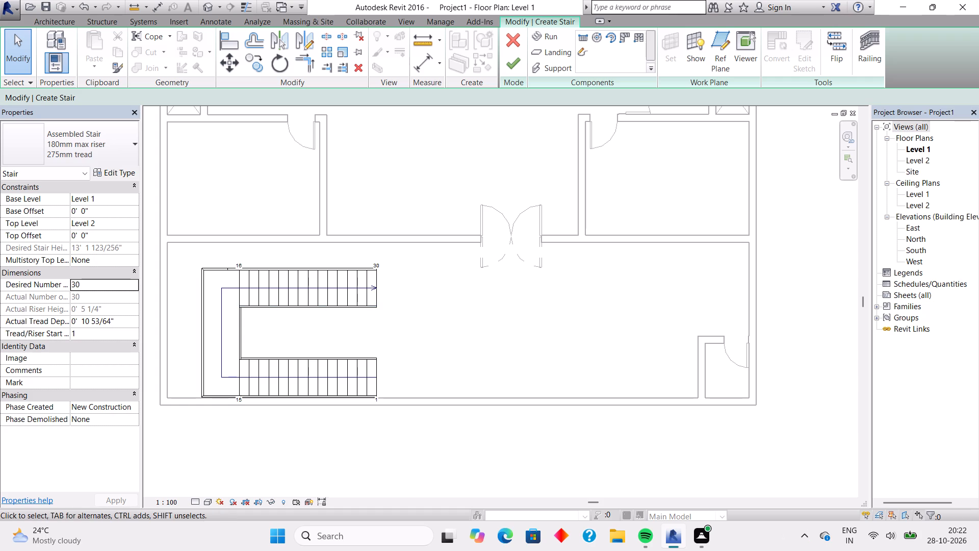
Nudge the upper stair run down toward the lower run until it is about 6'-7 5/16" from the wall above.
left_click(311, 272)
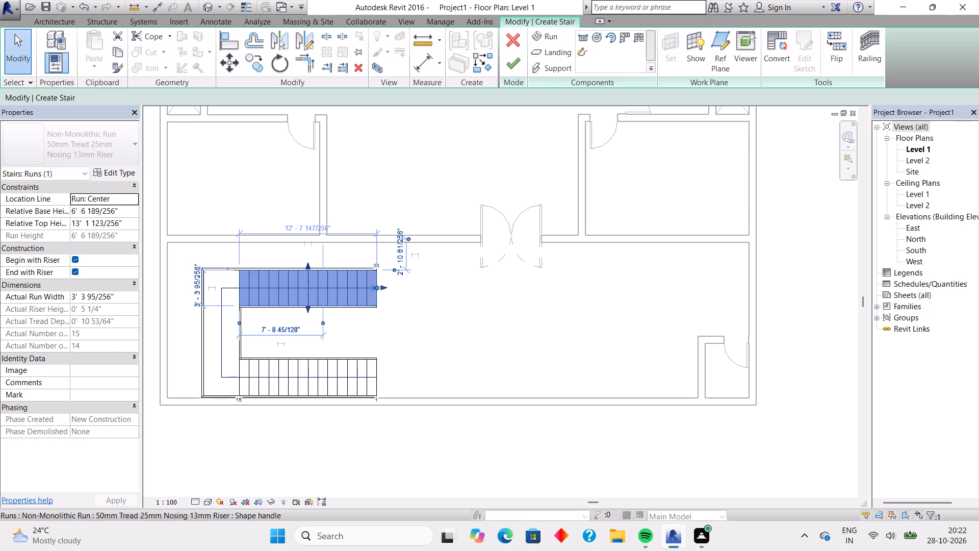
key("Up")
key("Up")
key("Up")
key("Up")
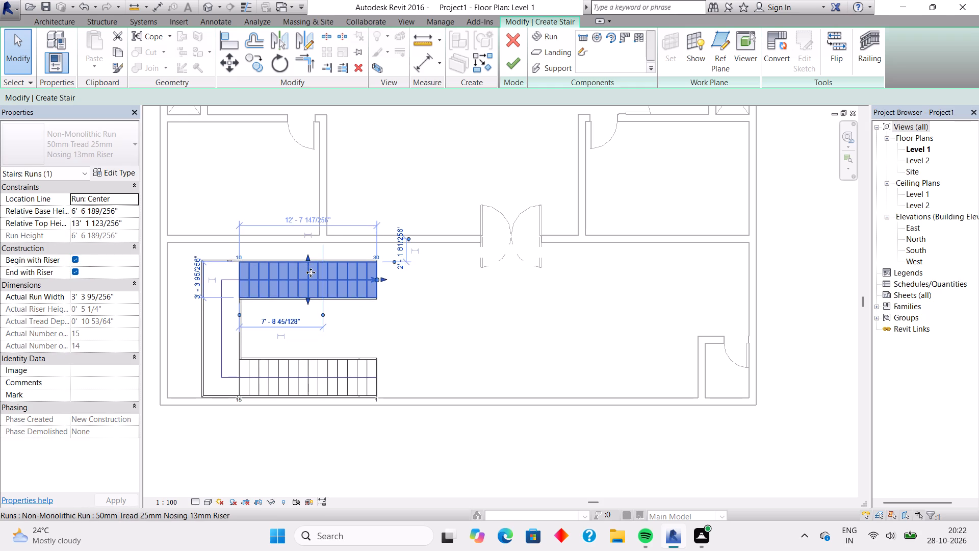
key("Up")
key("Down")
key("Down")
key("Down")
key("Down")
key("Down")
key("Down")
key("Down")
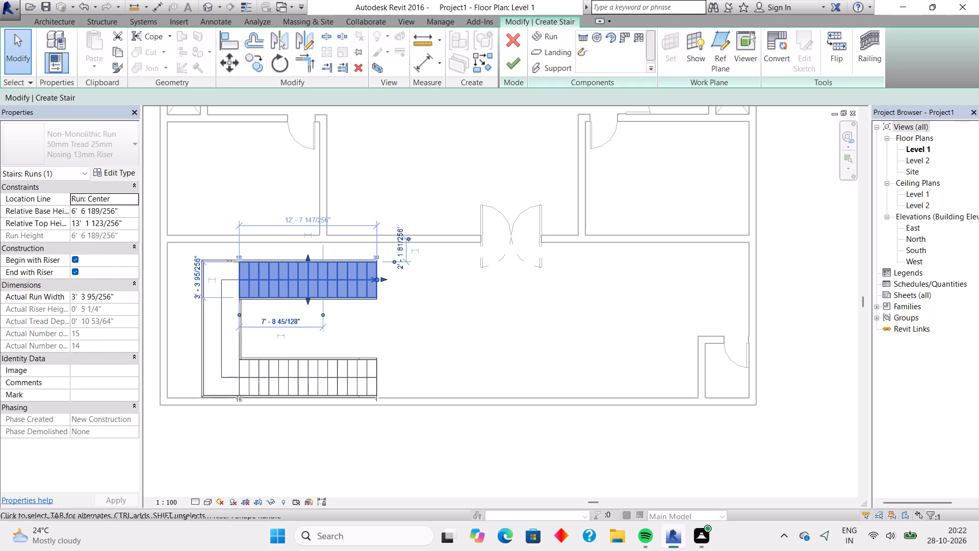
key("Down")
key("Down")
key("Down")
key("Down")
key("Down")
key("Down")
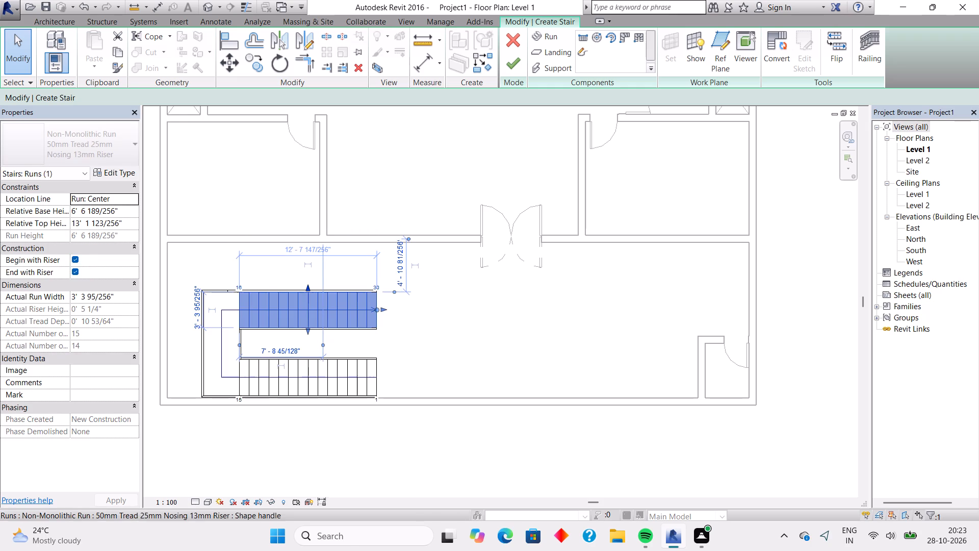
key("Down")
key("Down")
key("Down")
key("Down")
key("Down")
key("Down")
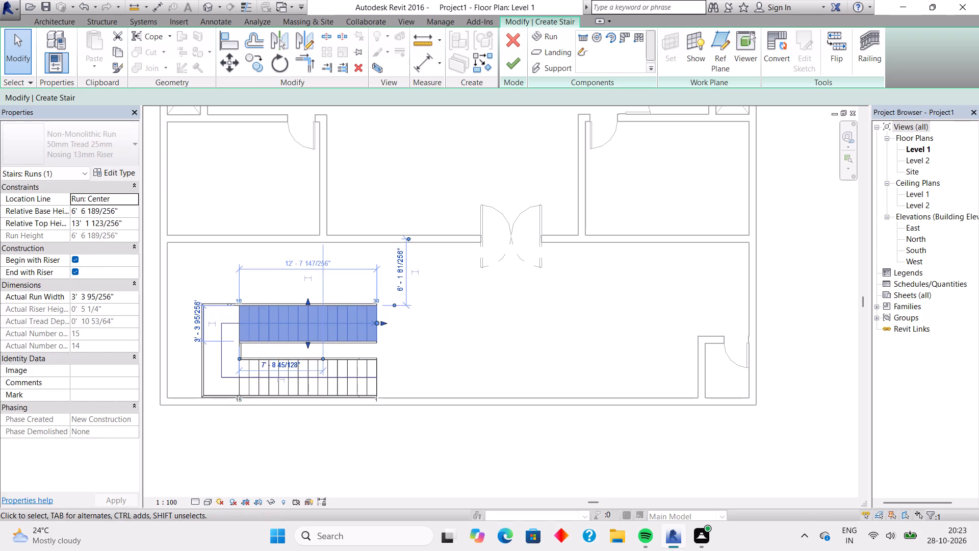
key("Down")
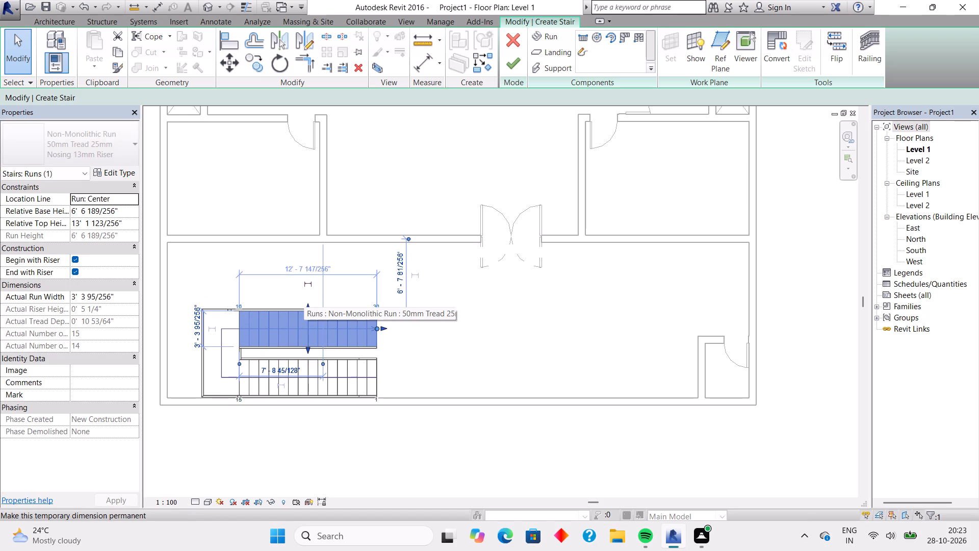
Nudge the stair landing, with its attached runs, 2'-9" toward the left exterior wall.
left_click(224, 345)
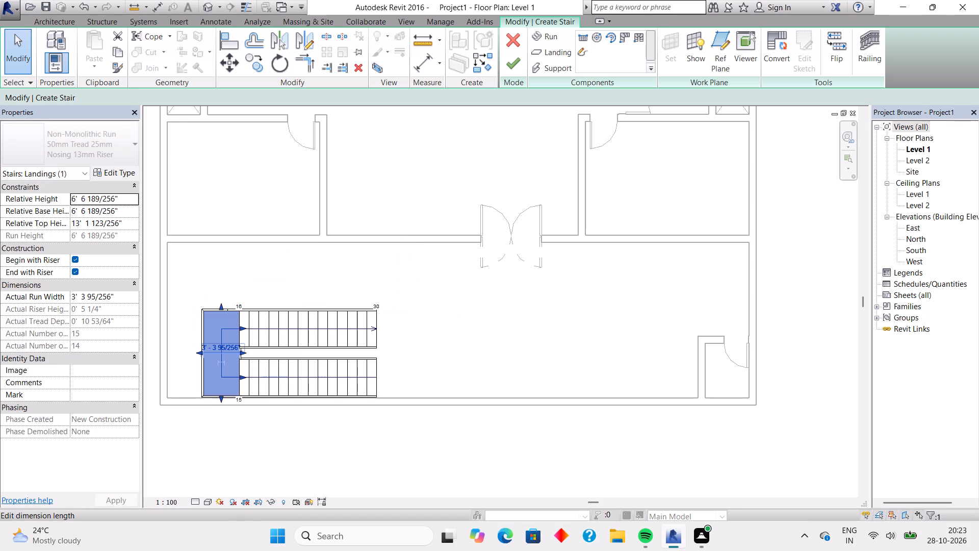
key("Left")
key("Left")
key("Left")
key("Left")
key("Left")
key("Left")
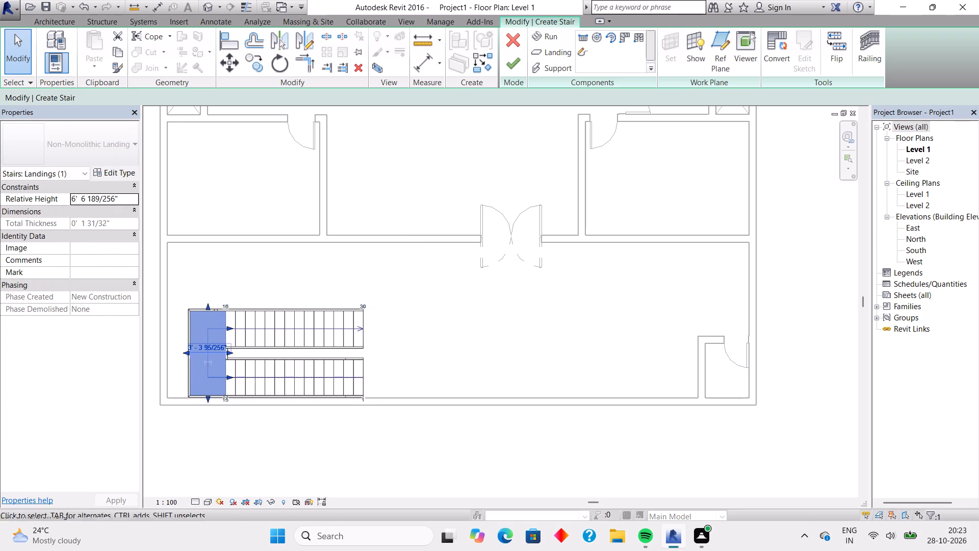
key("Left")
key("Left")
key("Left")
key("Left")
key("Left")
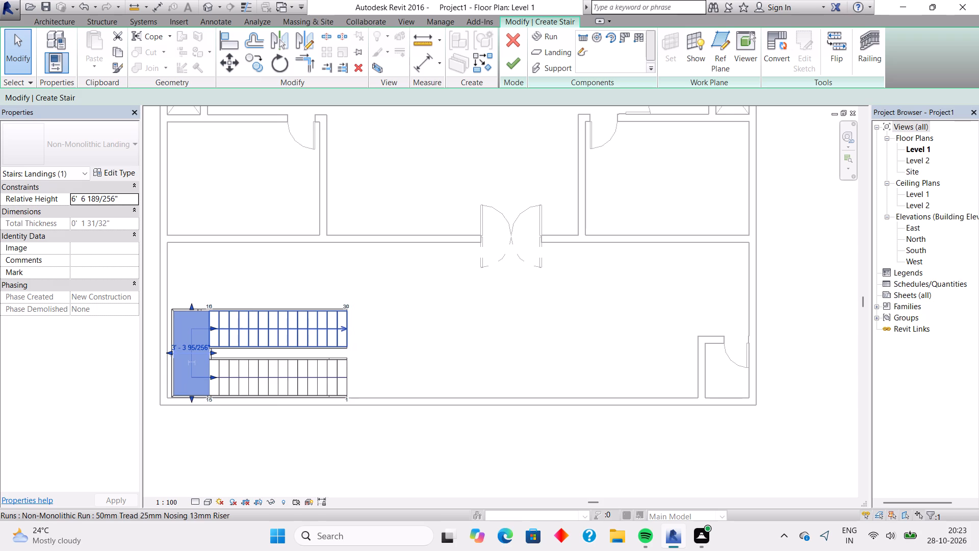
Widen the upper stair run to about 4'-11" by extending its upper edge toward the wall above.
scroll(224, 345, "up", 4)
middle_click_drag(224, 345, 393, 361)
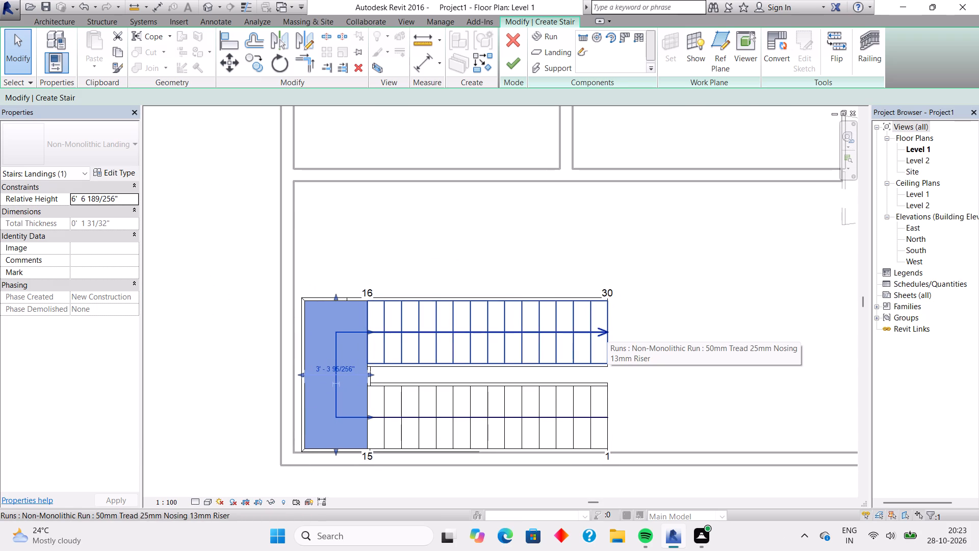
scroll(601, 329, "down", 4)
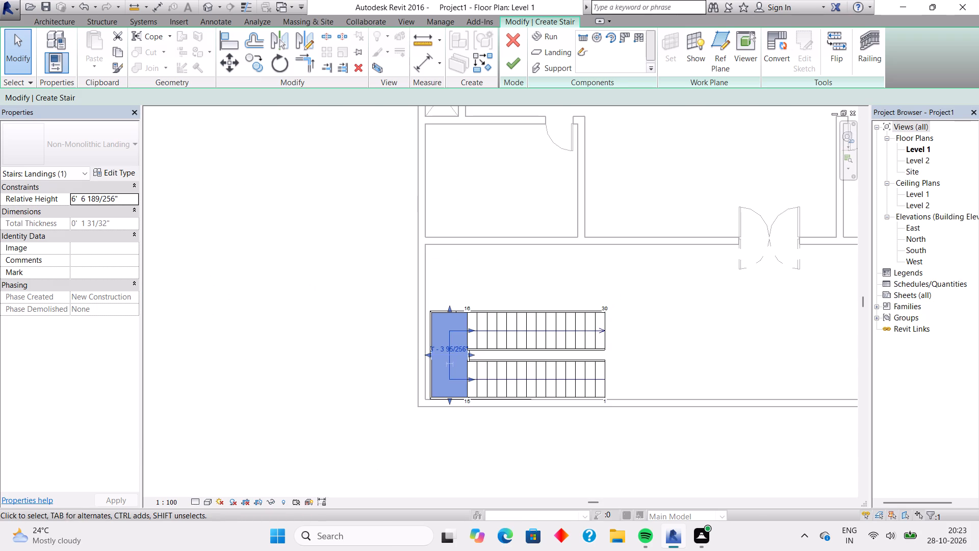
left_click(537, 314)
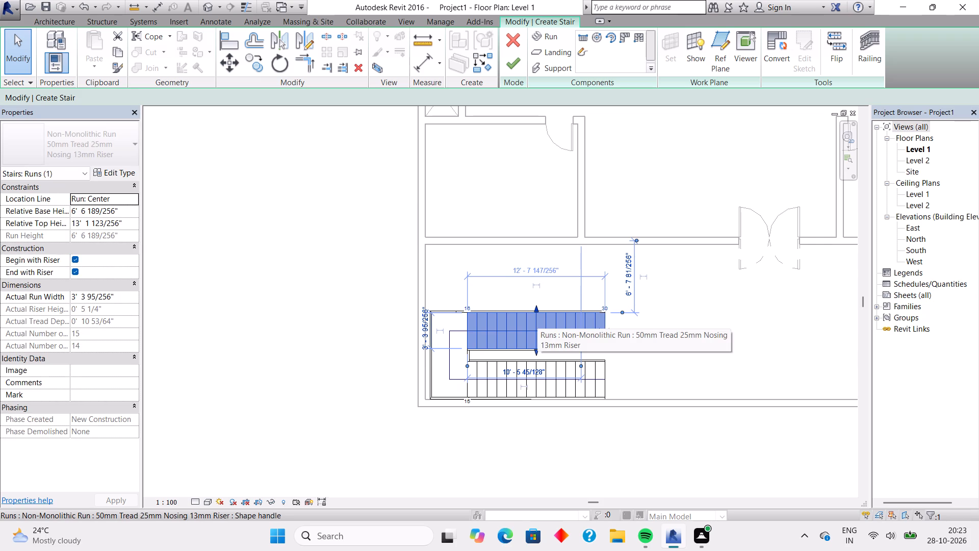
left_click_drag(537, 308, 535, 299)
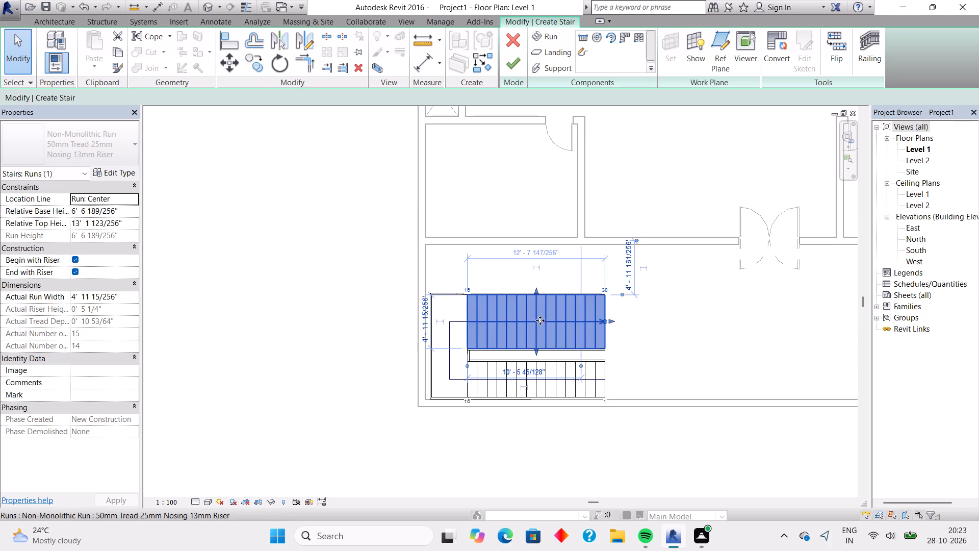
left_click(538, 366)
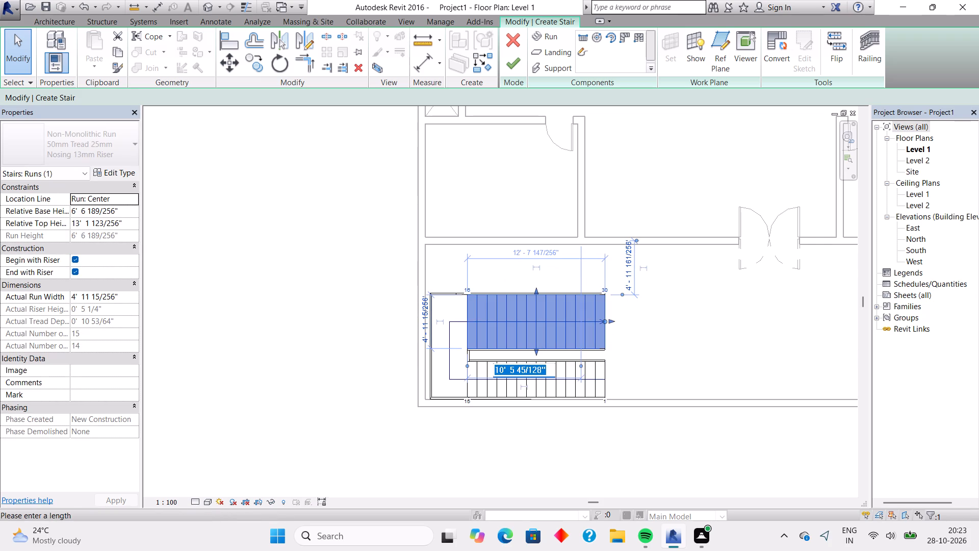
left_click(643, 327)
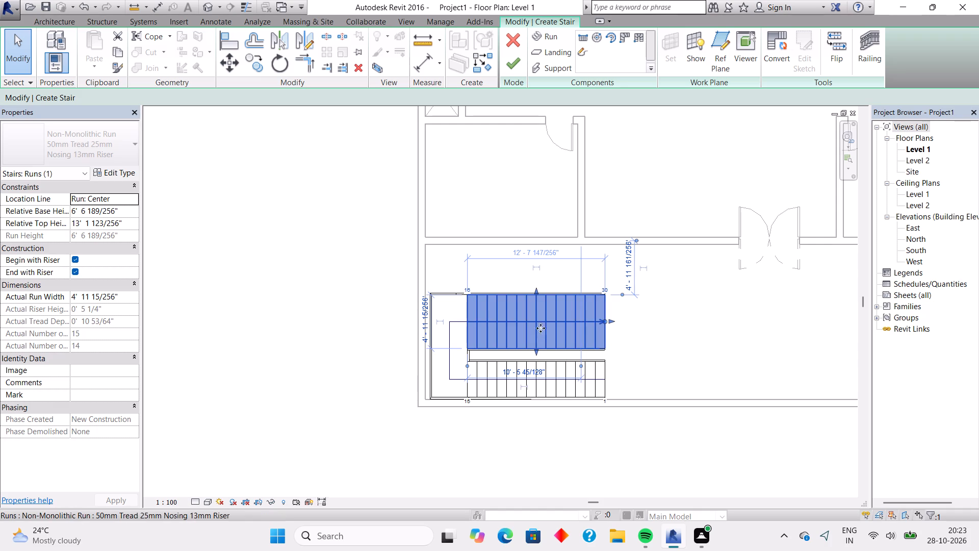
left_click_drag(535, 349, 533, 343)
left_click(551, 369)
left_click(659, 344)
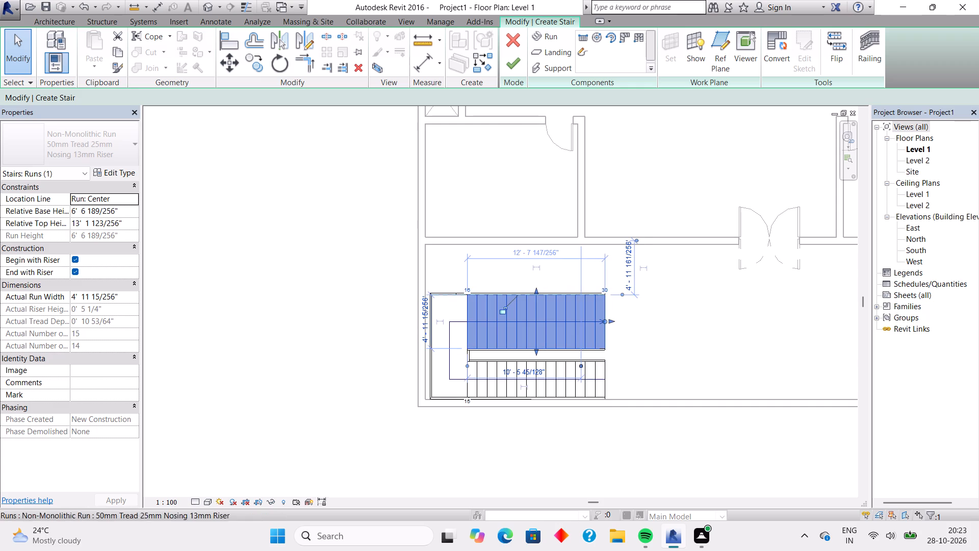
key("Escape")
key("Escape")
Widen the lower stair run to about 4'-5 3/4" by extending its upper edge to the upper run.
left_click(558, 375)
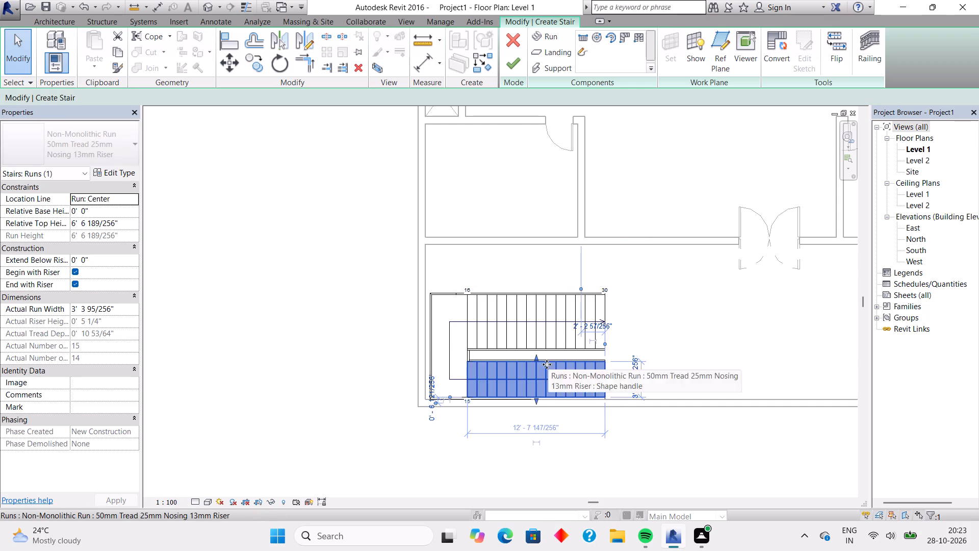
left_click_drag(535, 359, 534, 358)
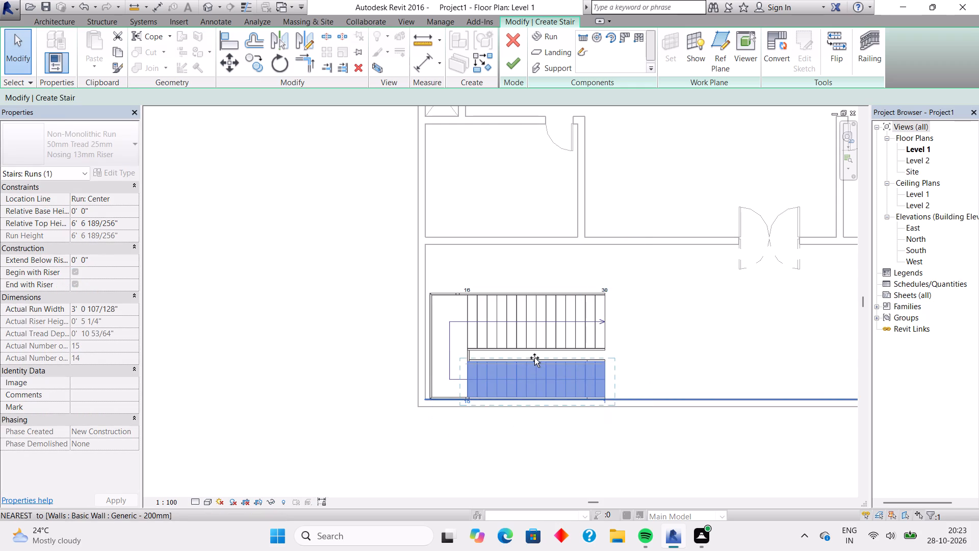
left_click_drag(534, 358, 534, 352)
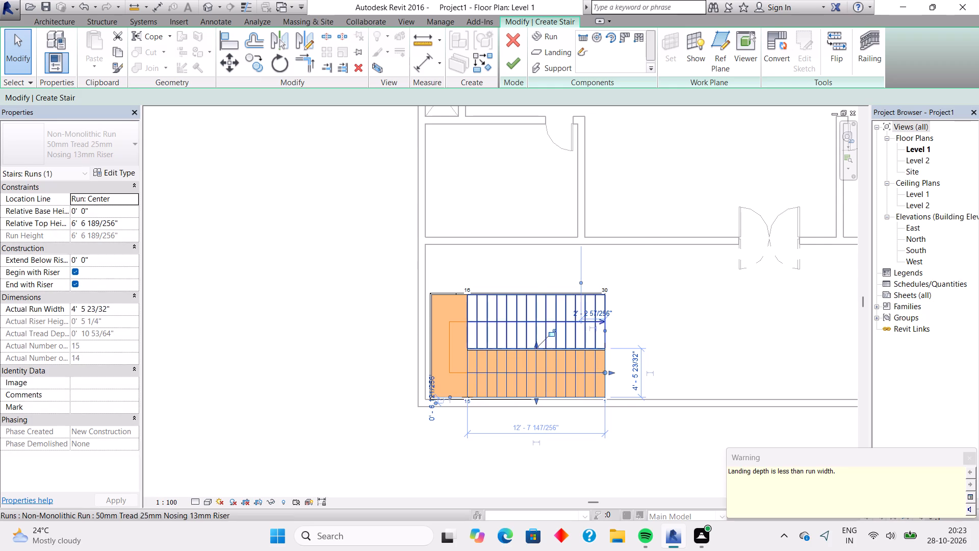
Narrow the upper stair run to about 3'-7 7/8" by pulling its lower edge away from the lower run.
left_click(524, 325)
left_click_drag(534, 348, 530, 341)
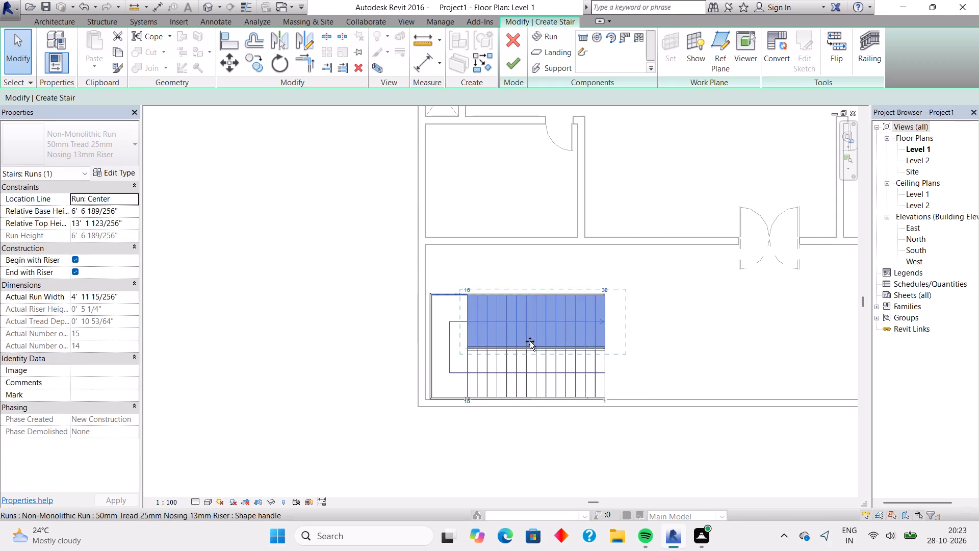
left_click_drag(530, 341, 530, 335)
left_click(654, 350)
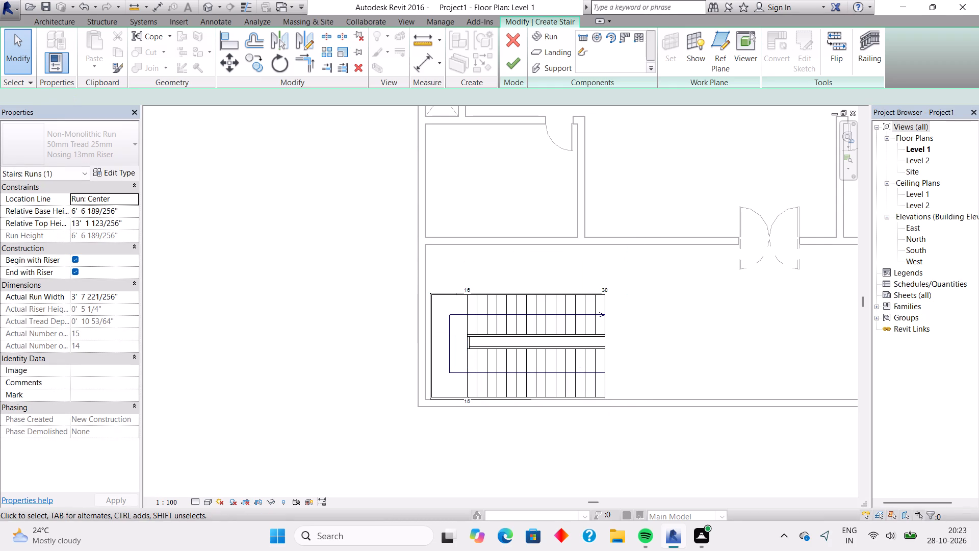
Widen the upper stair run to about 4'-8 1/2" by extending its upper edge toward the wall above.
left_click(568, 300)
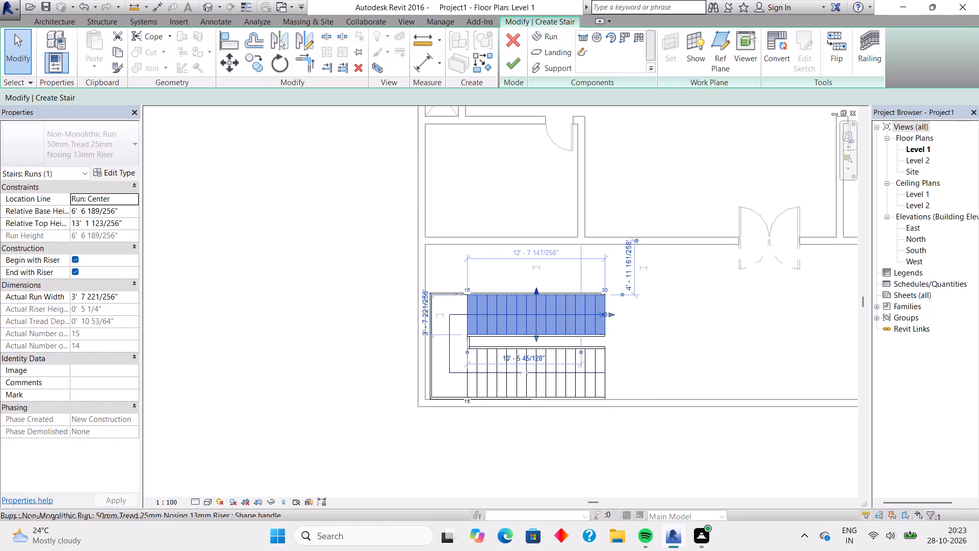
left_click(535, 292)
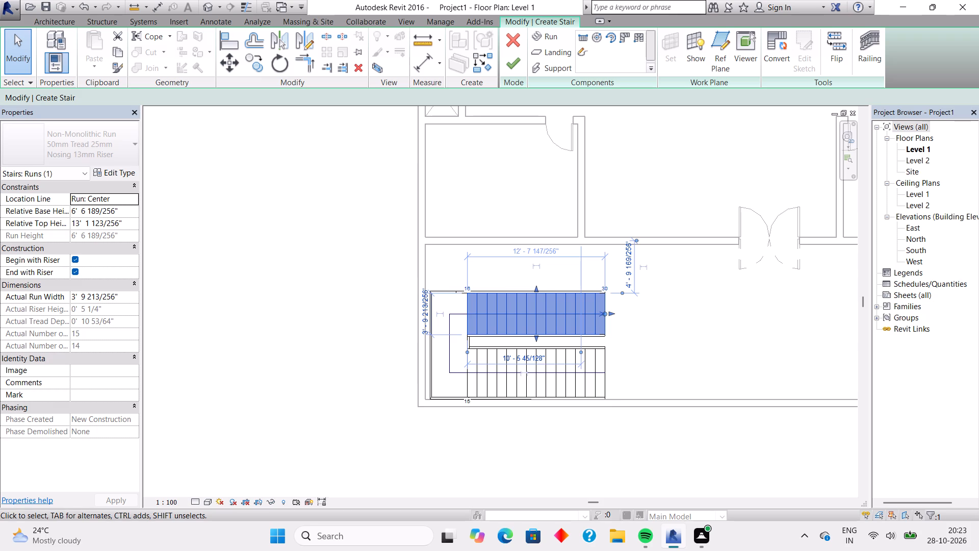
scroll(658, 317, "down", 1)
key("Escape")
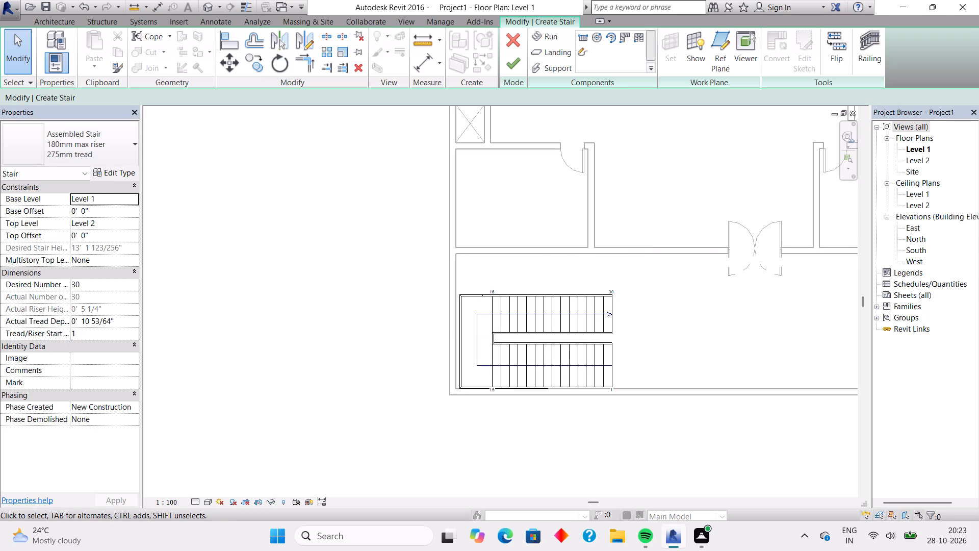
left_click(580, 314)
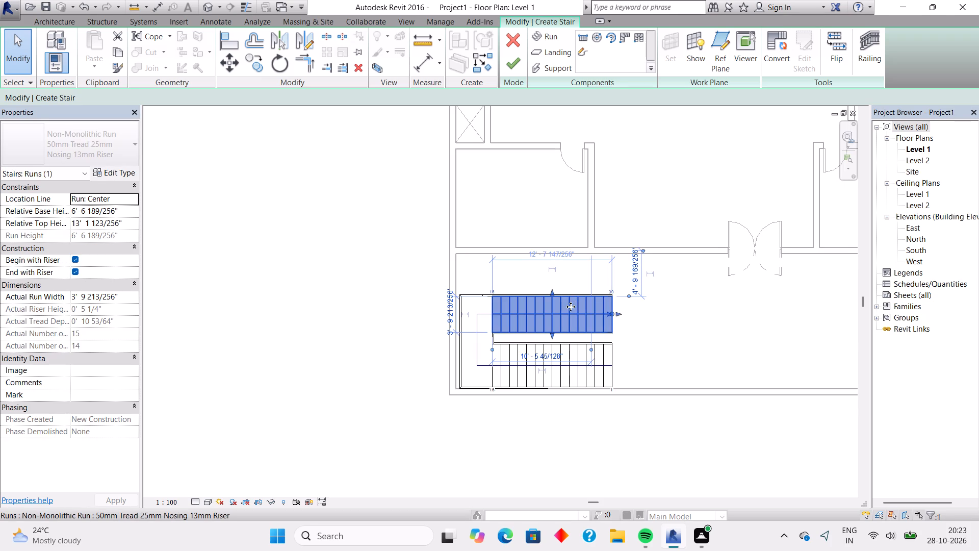
scroll(561, 322, "up", 5)
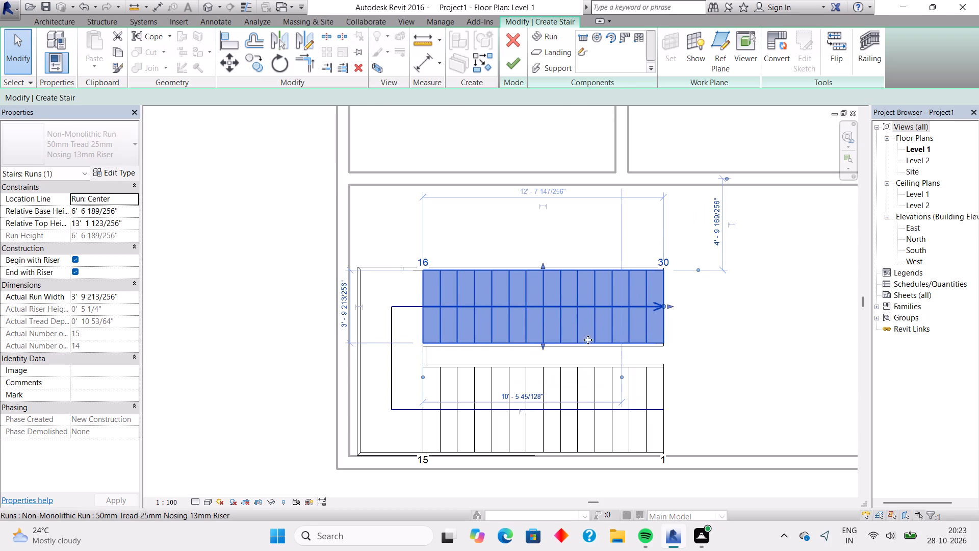
left_click_drag(544, 268, 541, 253)
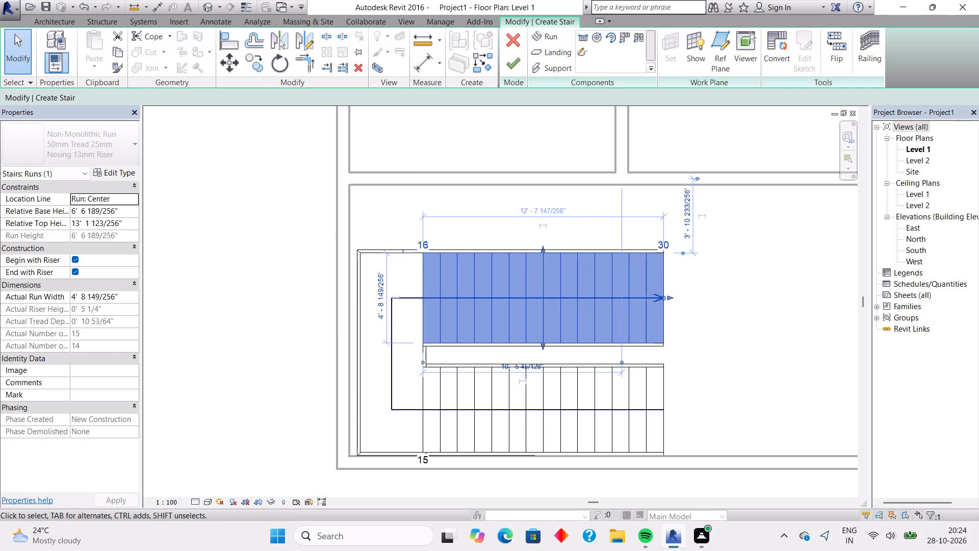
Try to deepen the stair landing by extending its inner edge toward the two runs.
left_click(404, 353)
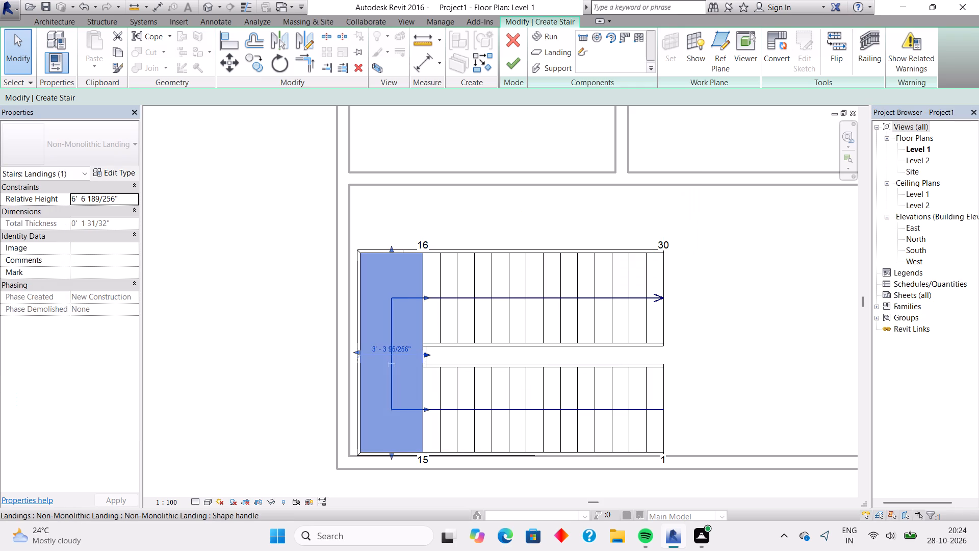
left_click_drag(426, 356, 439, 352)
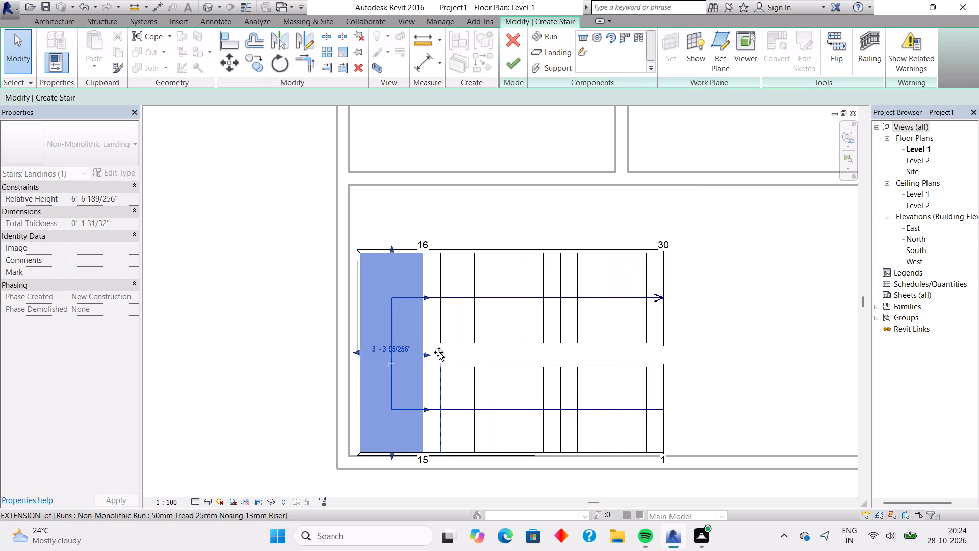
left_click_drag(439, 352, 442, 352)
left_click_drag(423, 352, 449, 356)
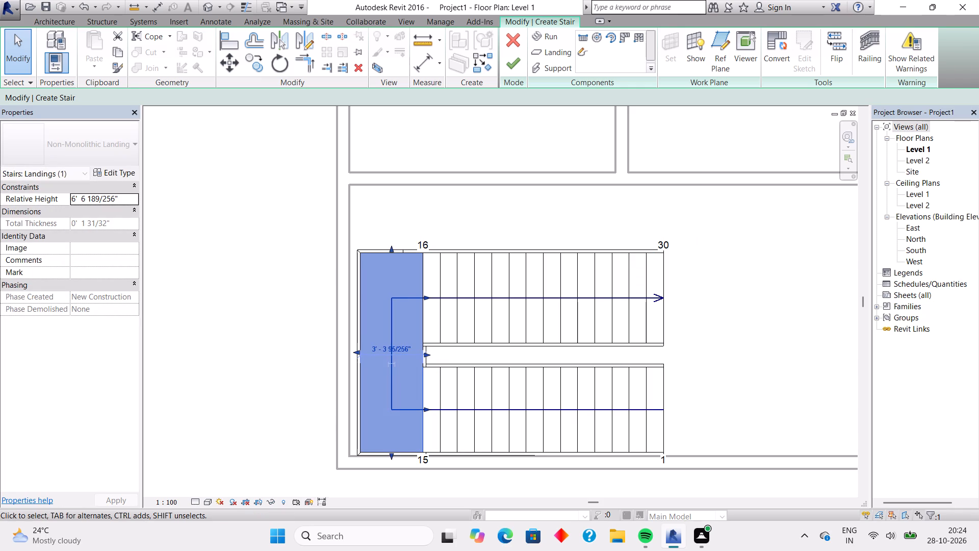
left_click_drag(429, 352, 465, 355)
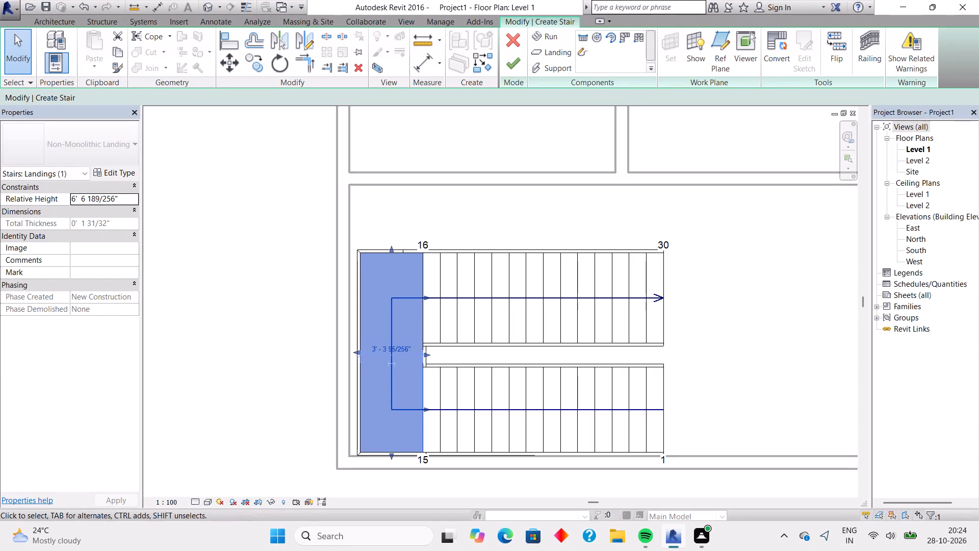
Finish the stair edit to place the U-shaped stair with its railings, and dismiss the rail warning.
left_click(510, 71)
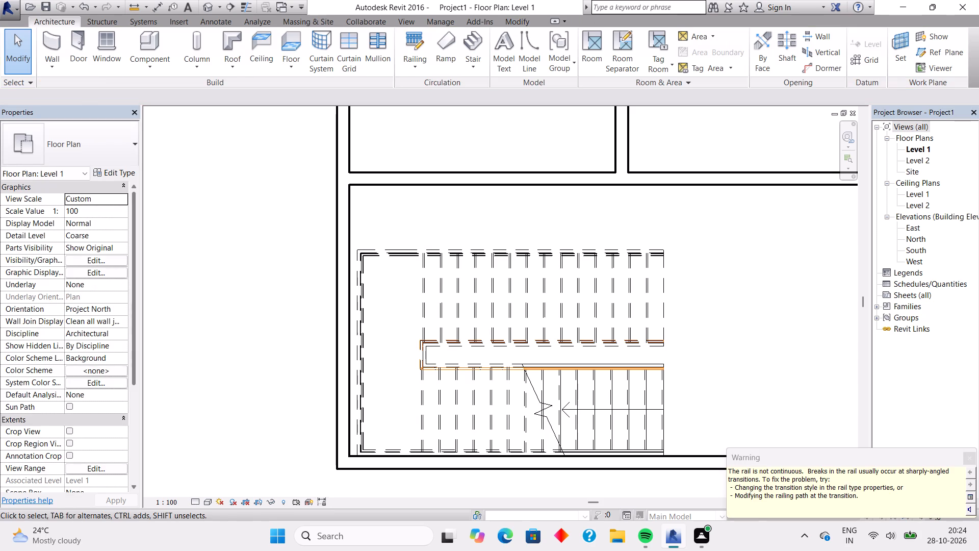
left_click(971, 455)
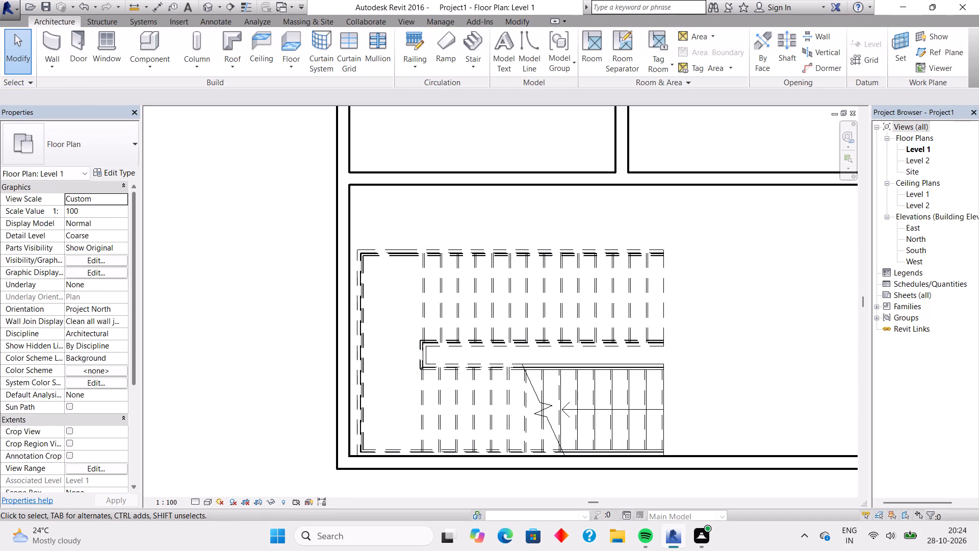
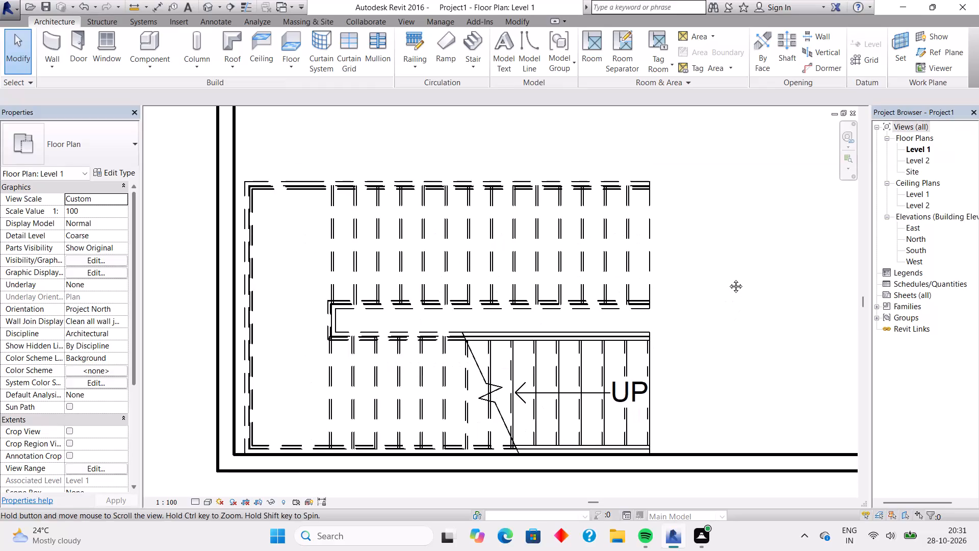
Nudge the whole U-shaped stair two increments toward the adjacent side exterior wall to close the gap at its landing.
middle_click_drag(719, 320, 720, 297)
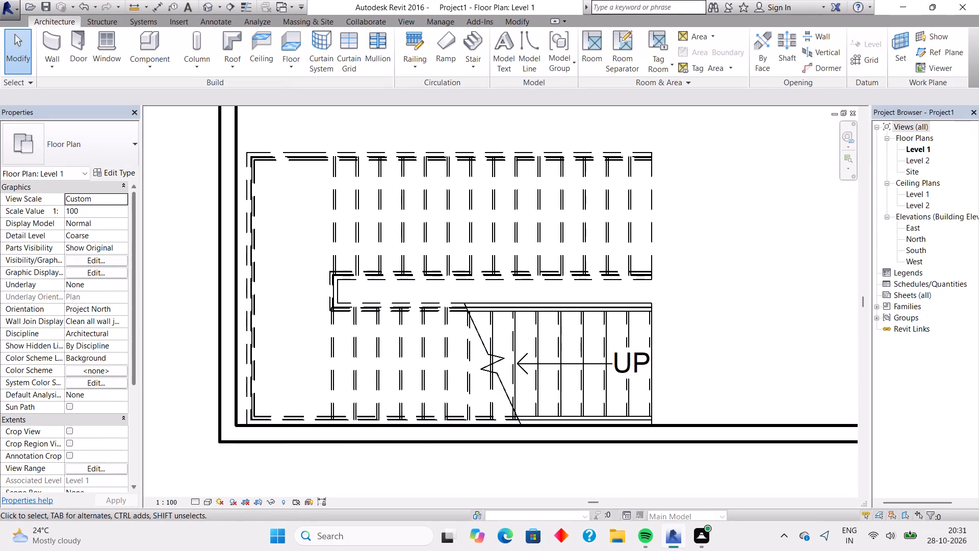
left_click(259, 303)
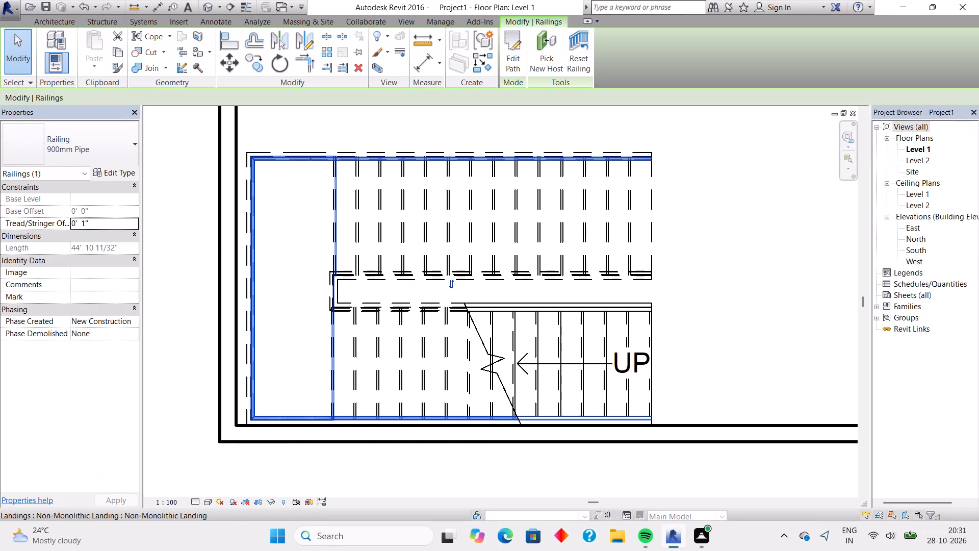
left_click(723, 251)
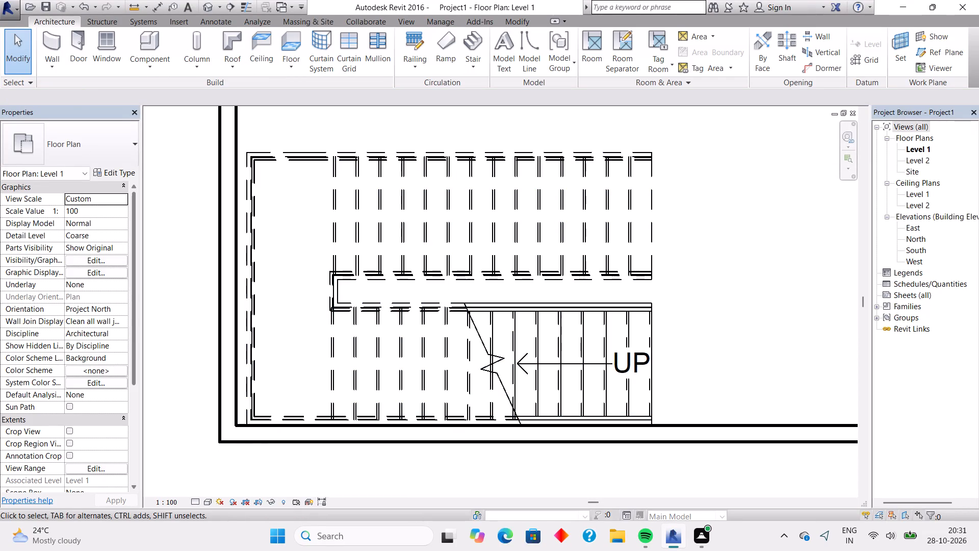
scroll(732, 253, "down", 1)
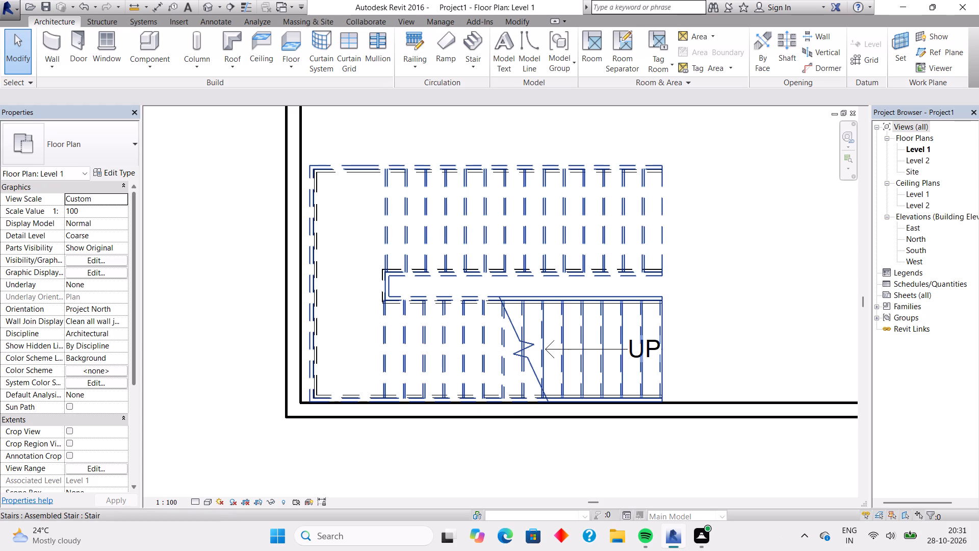
left_click(526, 207)
key("Left")
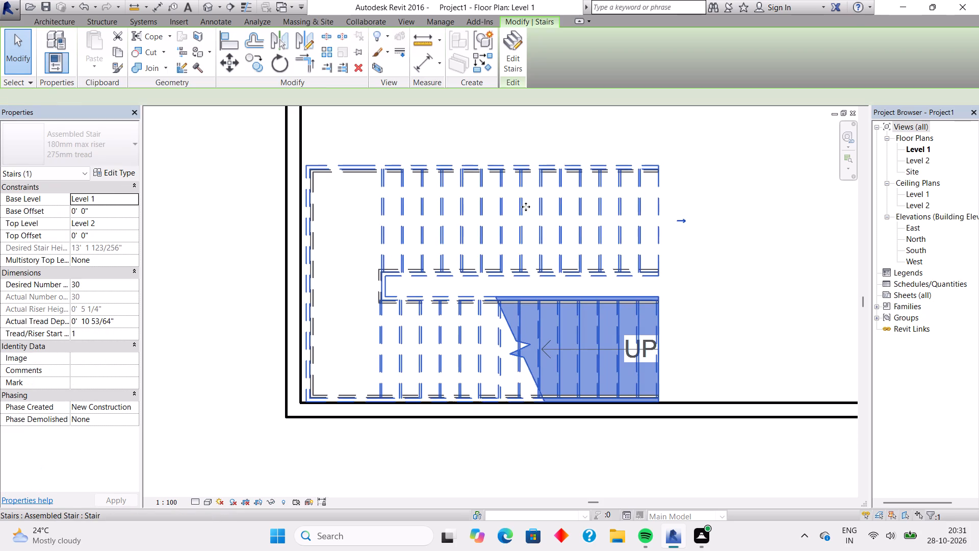
key("Left")
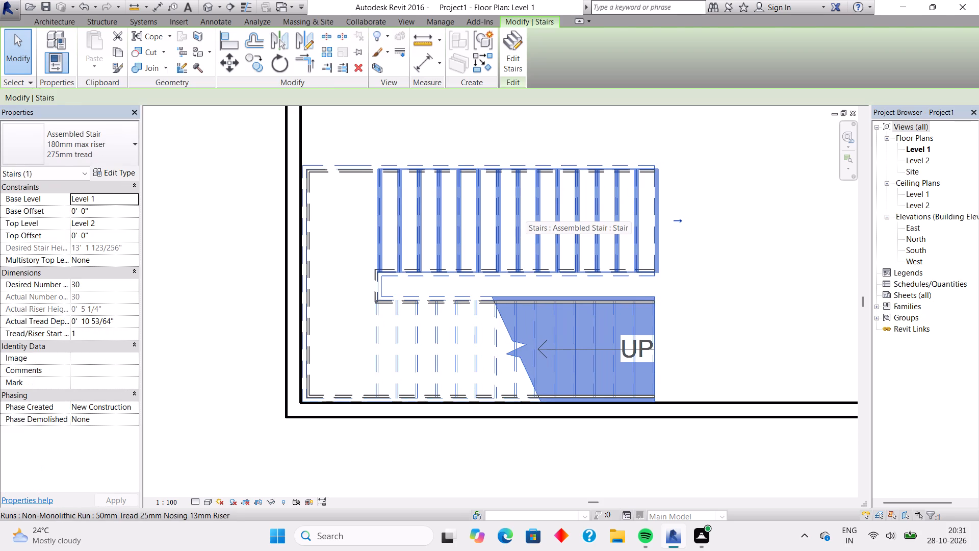
key("Escape")
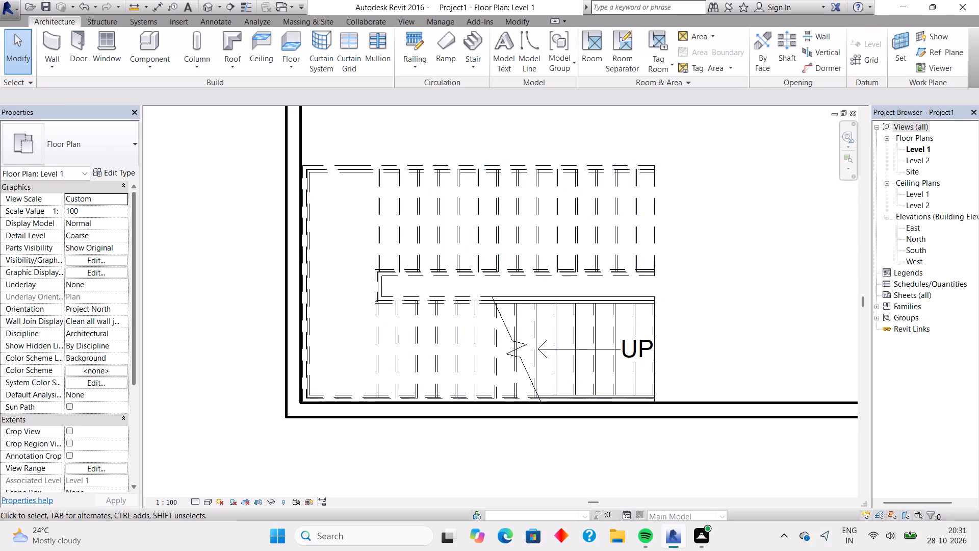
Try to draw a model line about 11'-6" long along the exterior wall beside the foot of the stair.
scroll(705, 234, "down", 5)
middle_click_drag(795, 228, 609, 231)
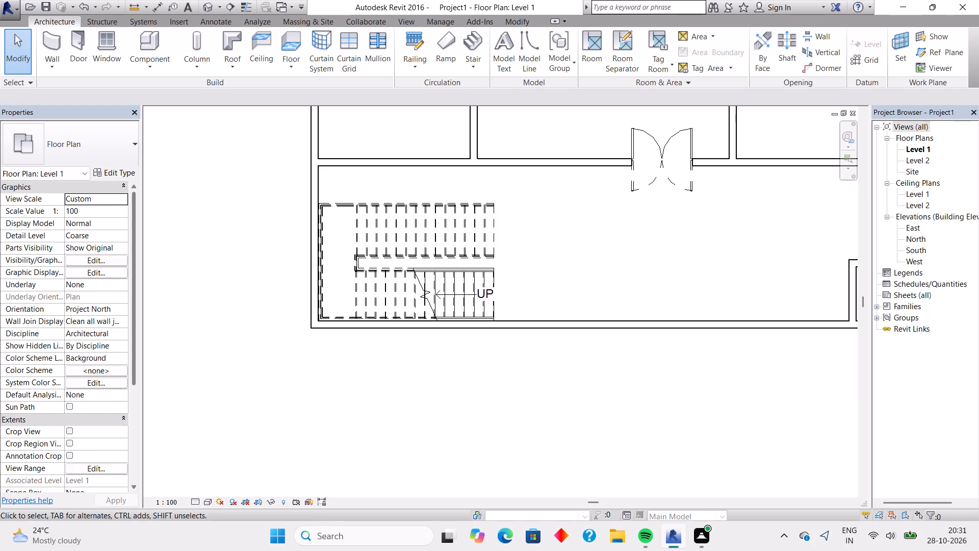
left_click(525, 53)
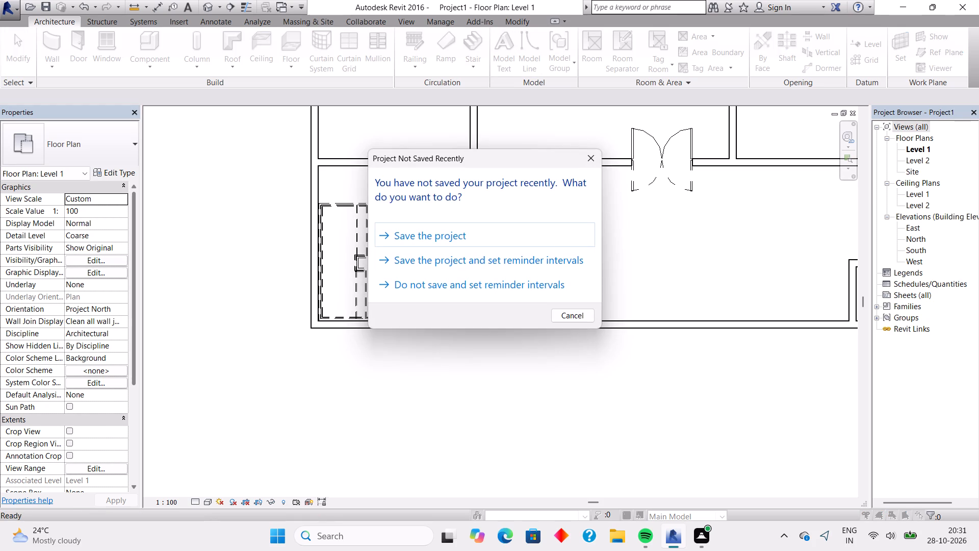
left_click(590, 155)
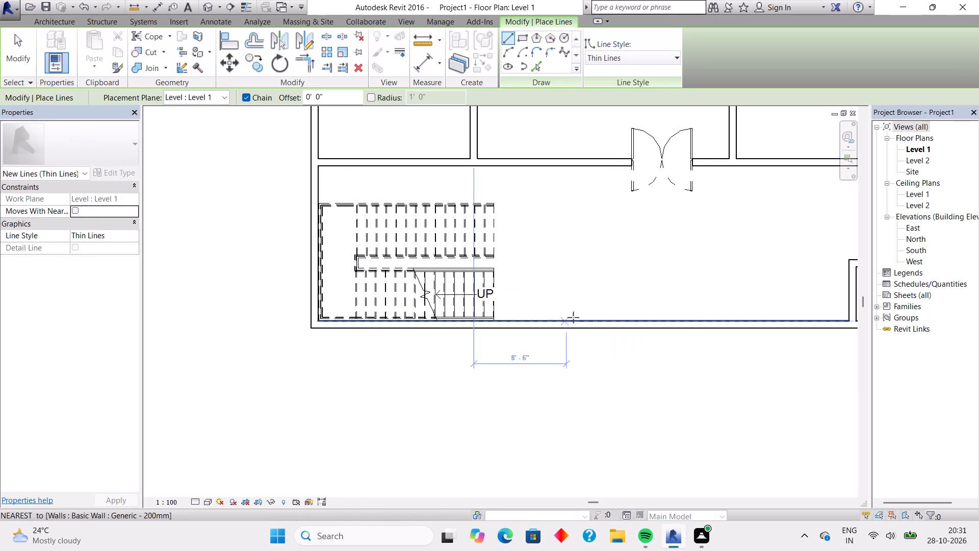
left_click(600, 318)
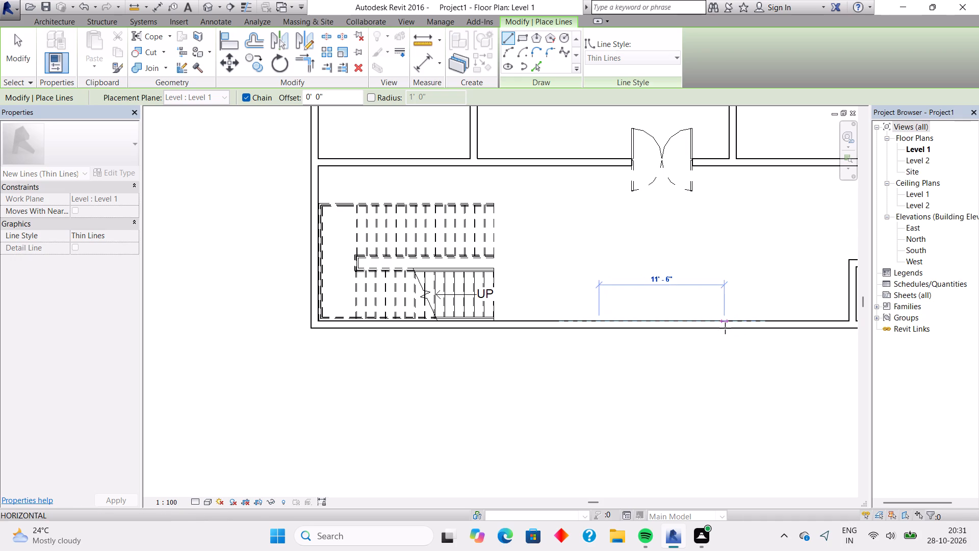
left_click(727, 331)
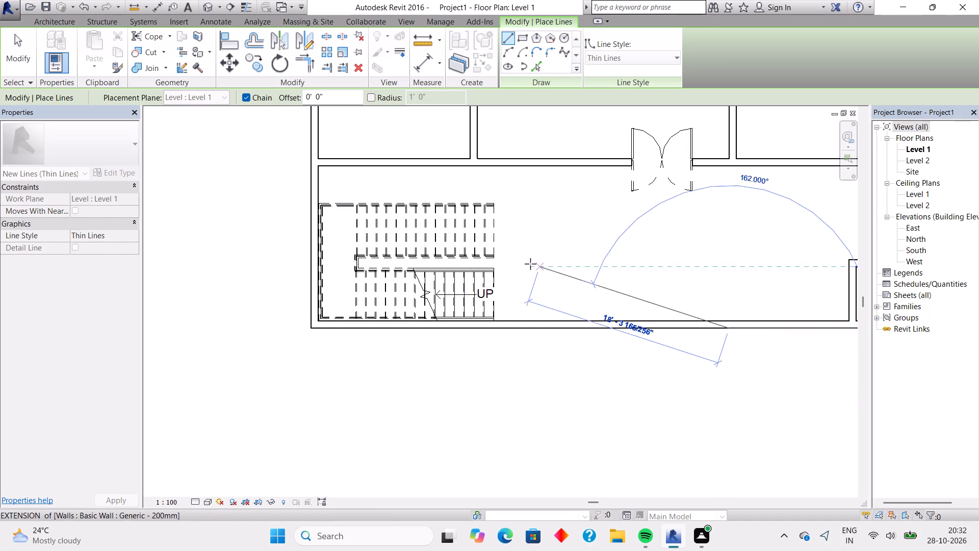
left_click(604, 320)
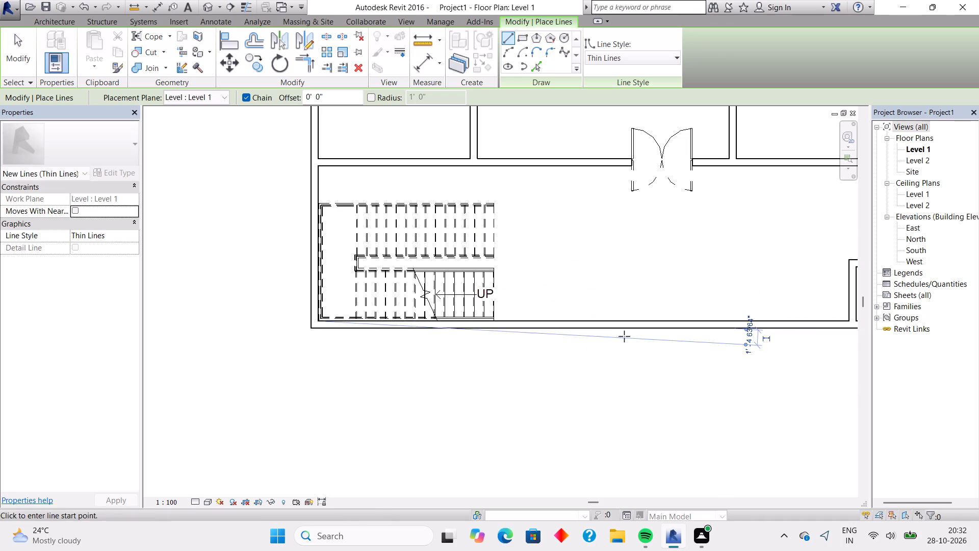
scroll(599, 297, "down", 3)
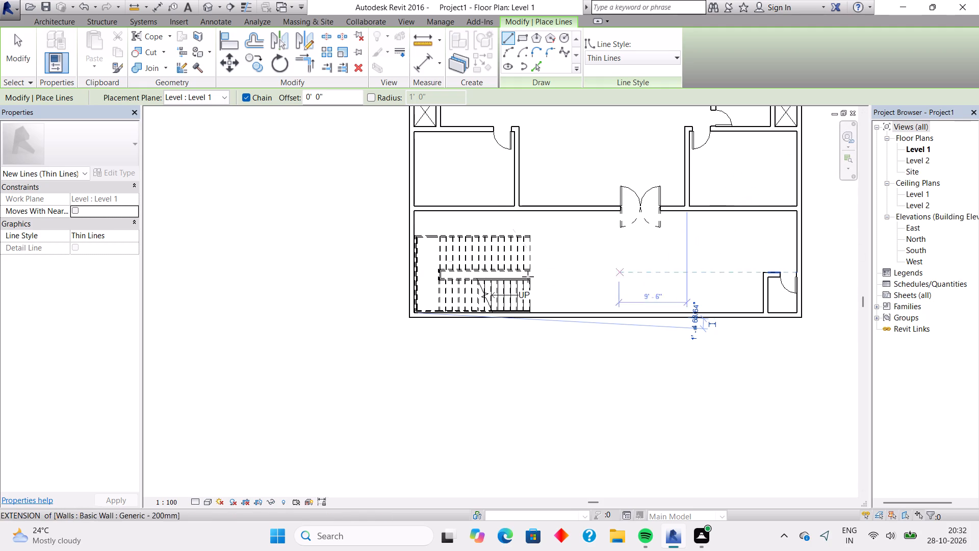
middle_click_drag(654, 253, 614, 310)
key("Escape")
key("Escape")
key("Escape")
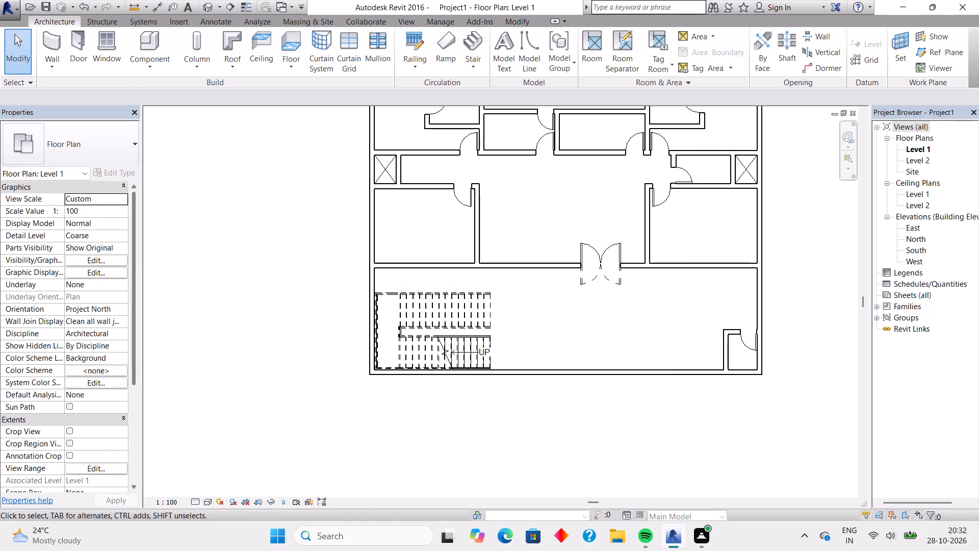
Add a bold two-line text label "BEDROOM" and "14'X7'8"" inside the upper-left bedroom.
middle_click_drag(669, 300, 645, 388)
scroll(664, 307, "down", 1)
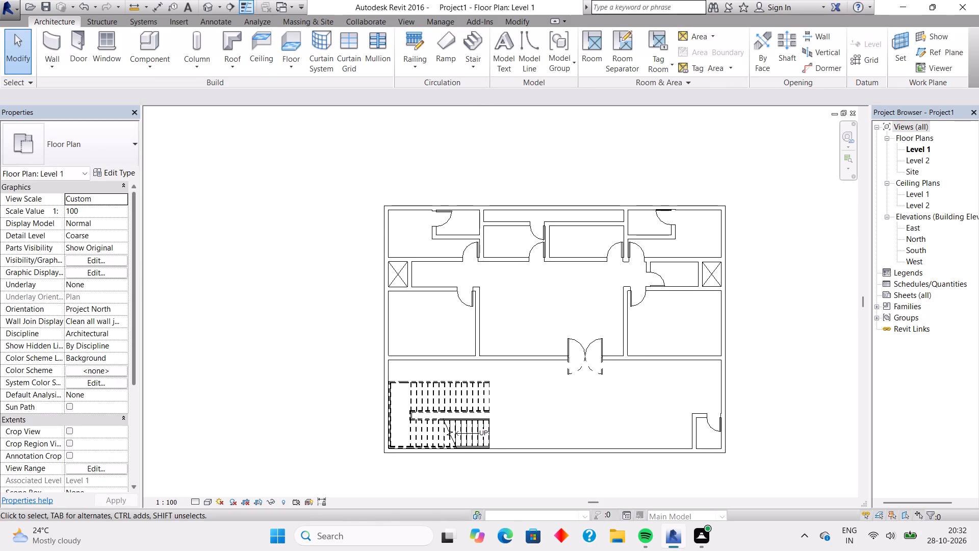
left_click(211, 23)
left_click(422, 38)
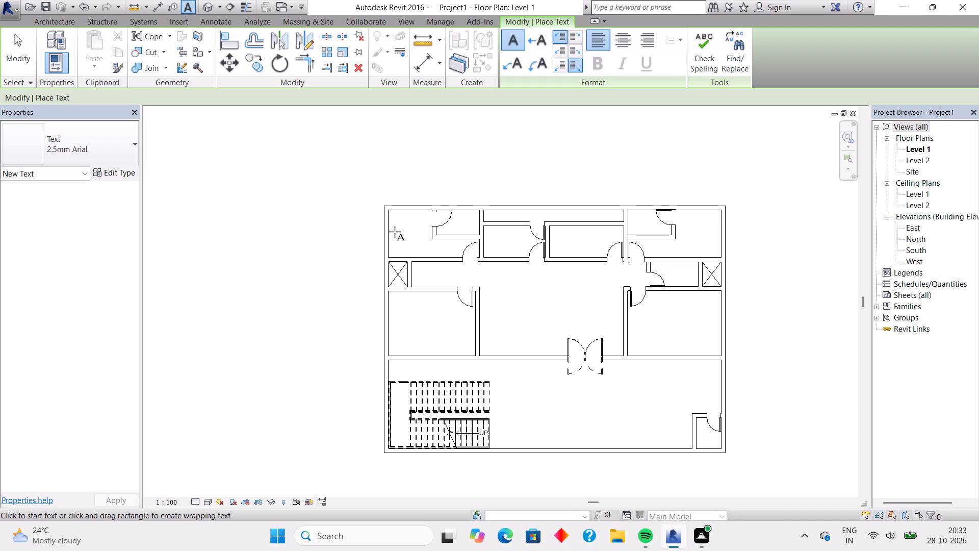
scroll(395, 232, "up", 9)
left_click(395, 232)
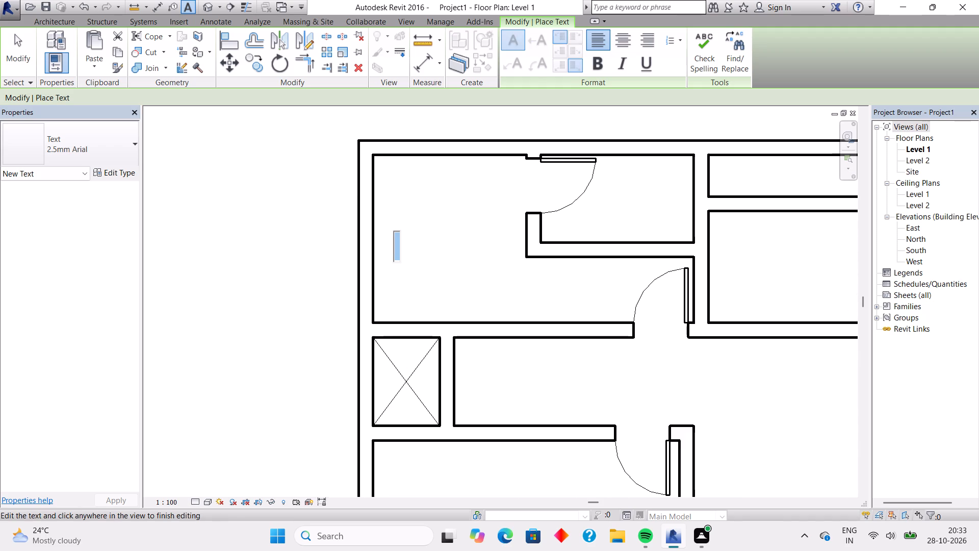
left_click(593, 72)
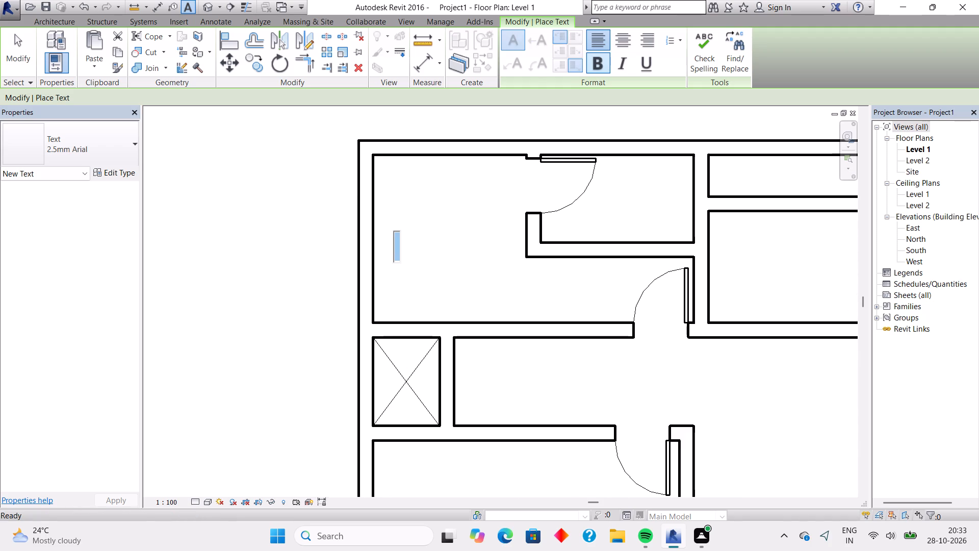
type("BEDR")
type("OOM")
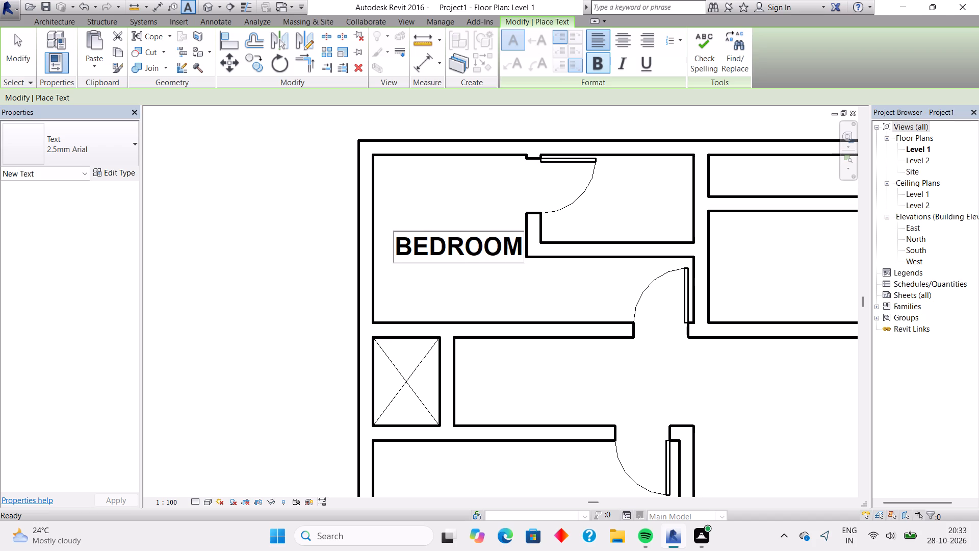
key("Return")
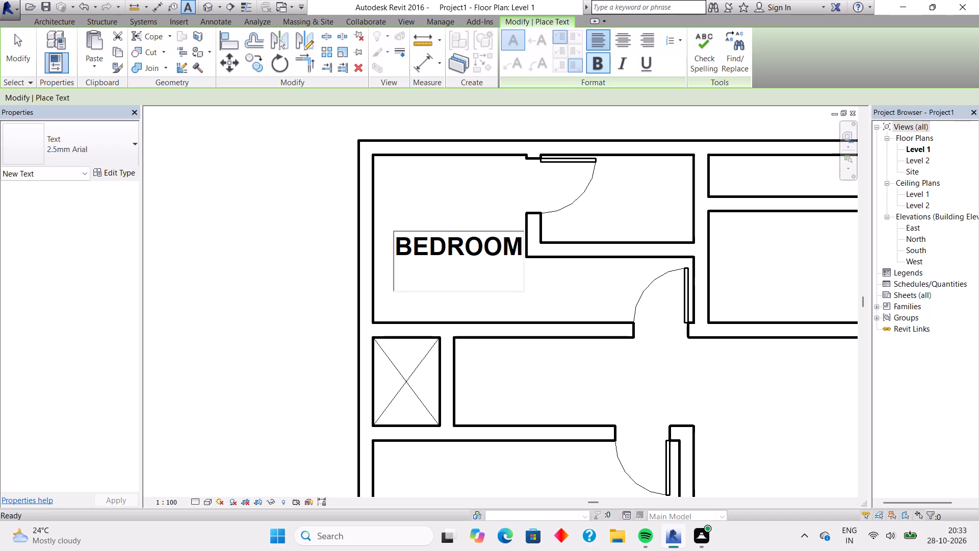
type("14'")
type("X7")
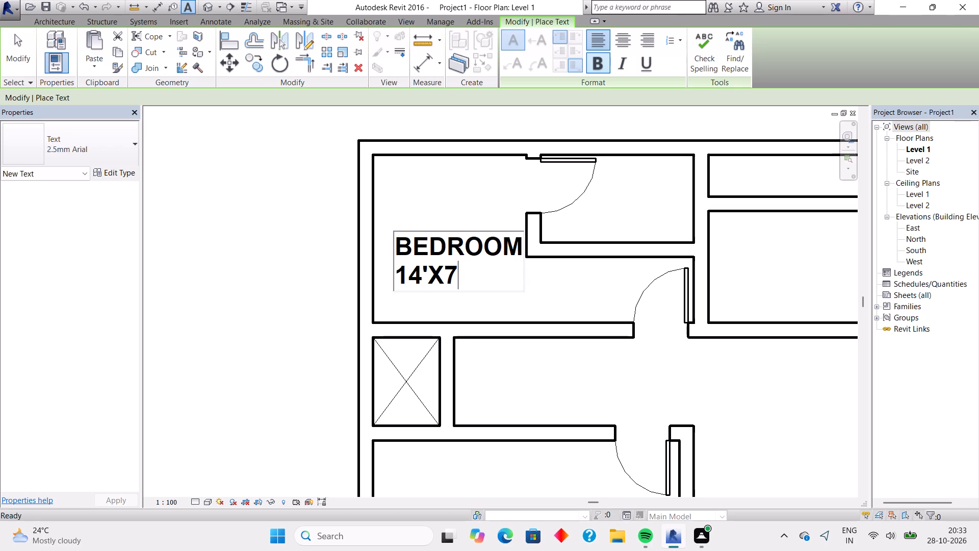
key("apostrophe")
type("8\"")
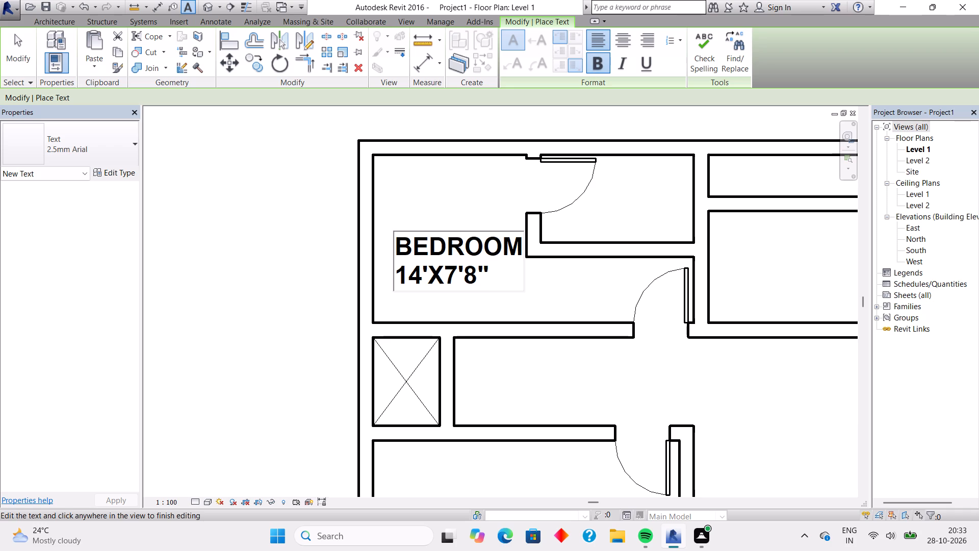
left_click(587, 205)
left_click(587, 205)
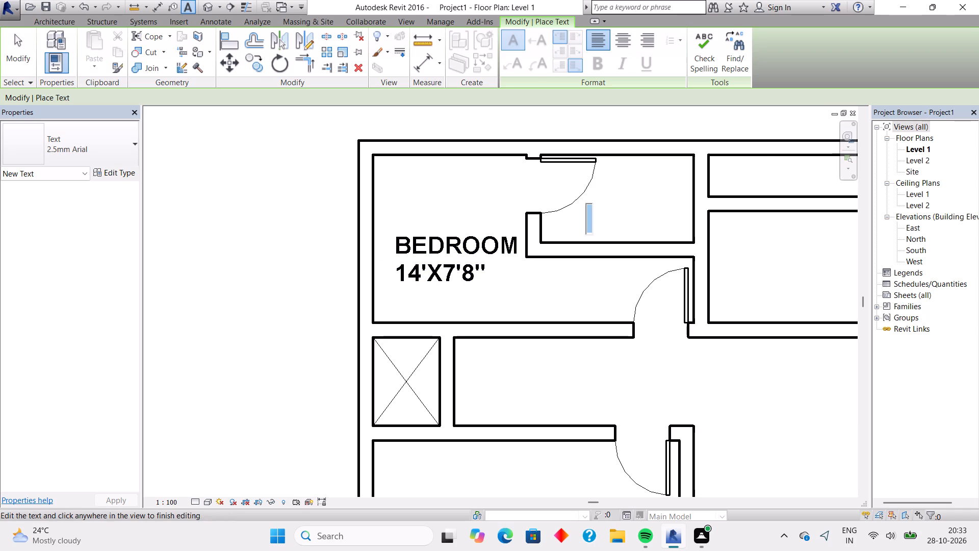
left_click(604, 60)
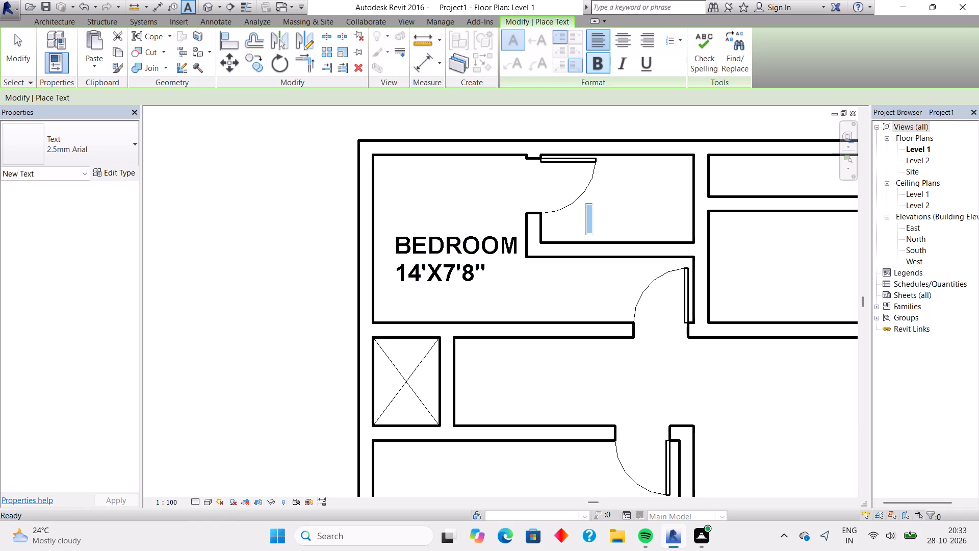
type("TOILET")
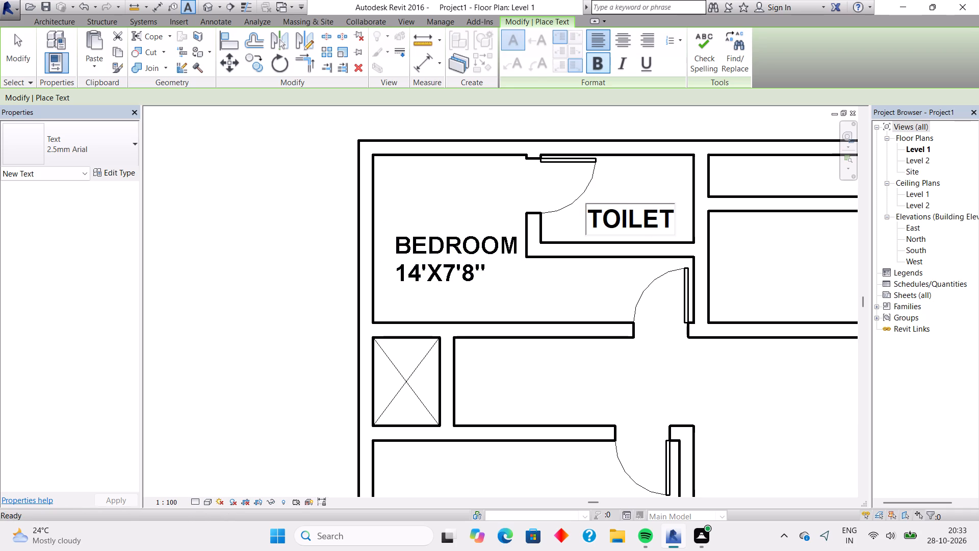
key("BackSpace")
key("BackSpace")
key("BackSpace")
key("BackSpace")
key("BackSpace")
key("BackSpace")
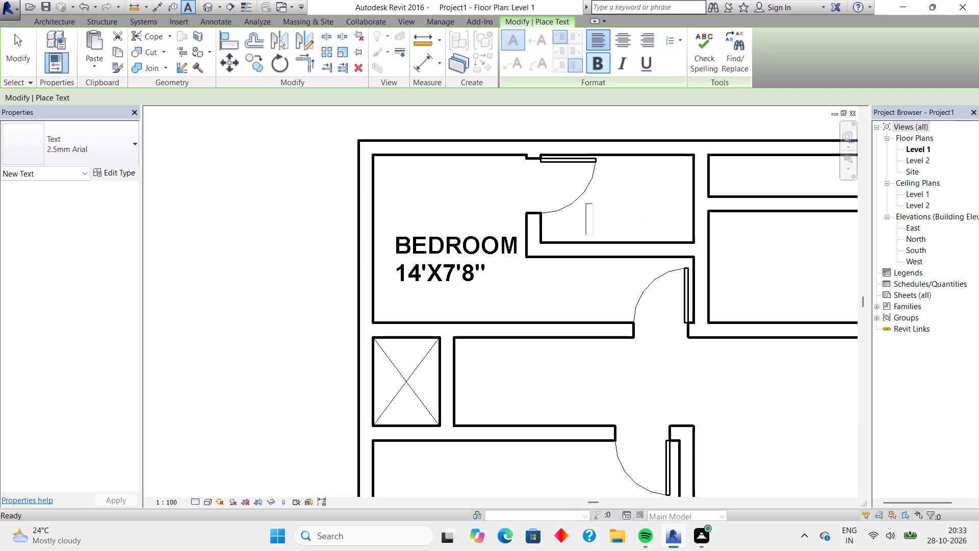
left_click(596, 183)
Add a bold two-line text label "TOILET" and "7'X4"" inside the small room adjoining the labelled bedroom.
left_click(596, 183)
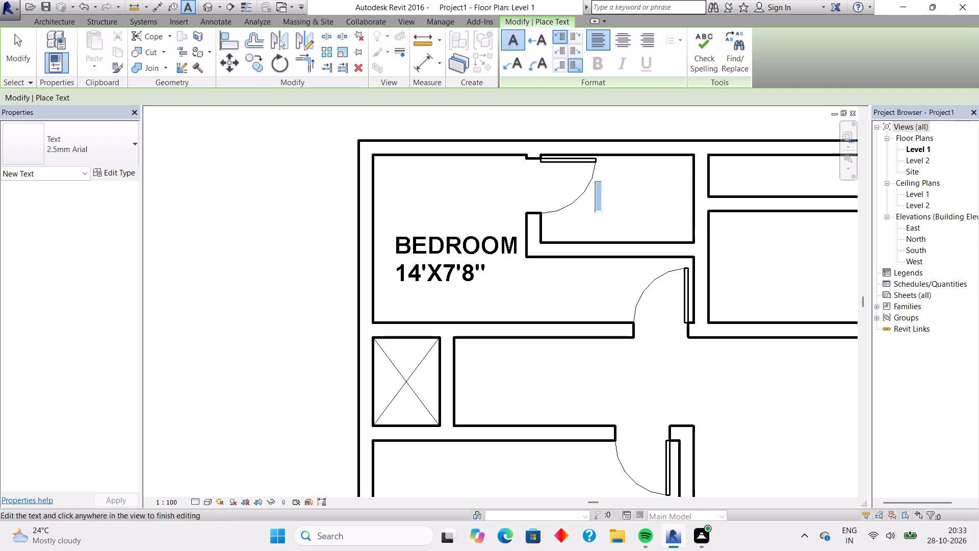
left_click(589, 66)
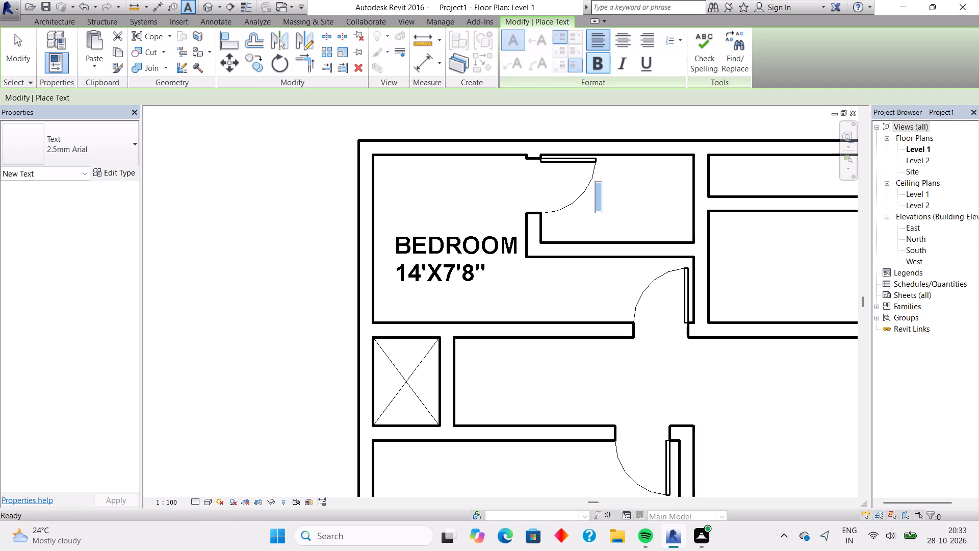
key("t")
type("OILET")
key("Return")
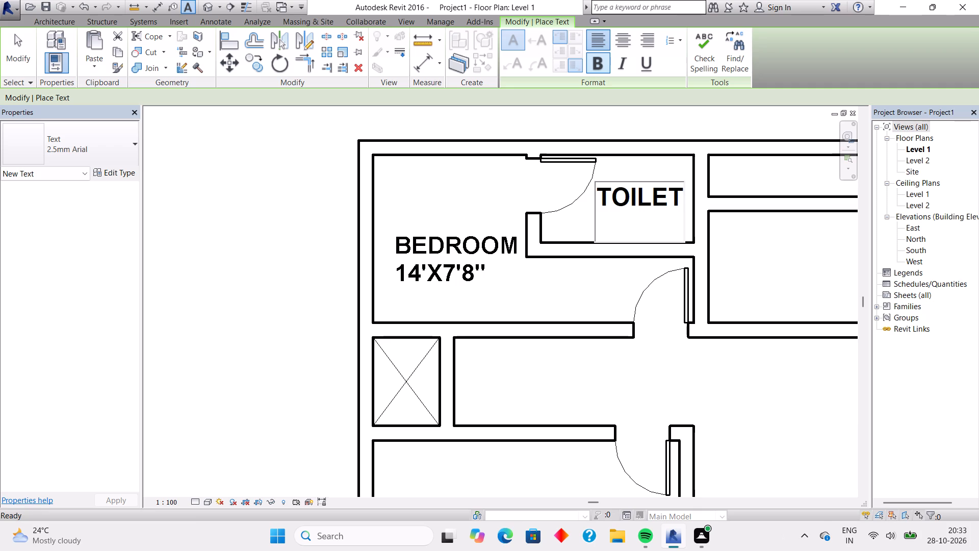
type("7'")
key("4")
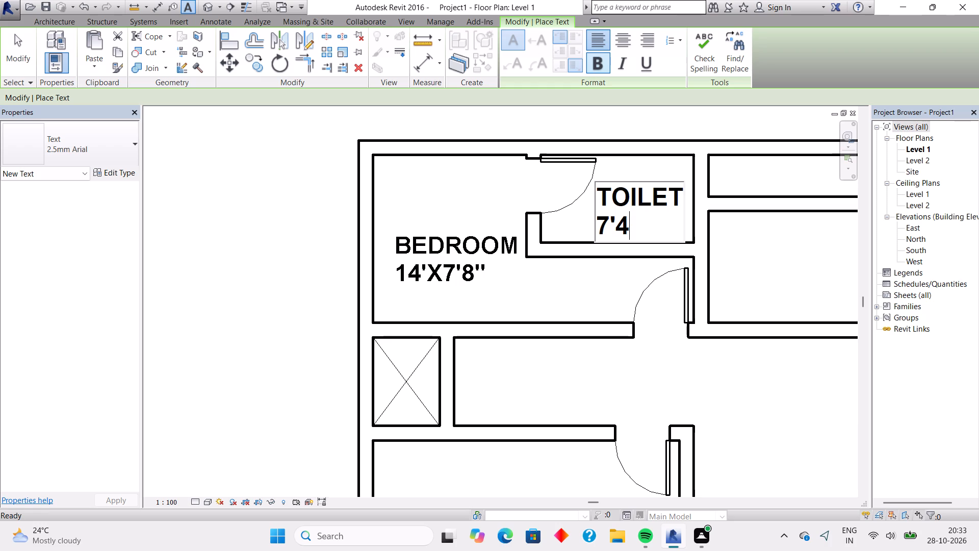
key("BackSpace")
type("X4\"")
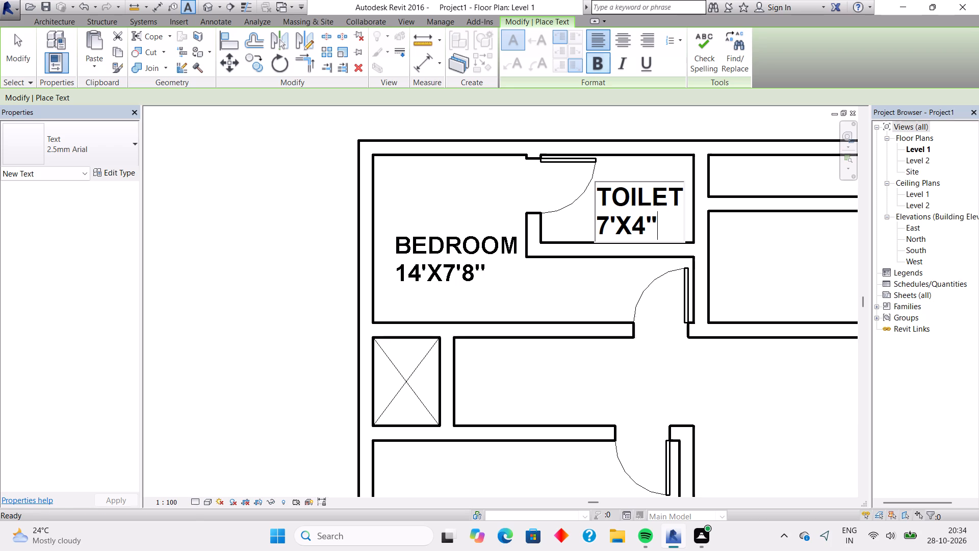
middle_click_drag(756, 259, 496, 256)
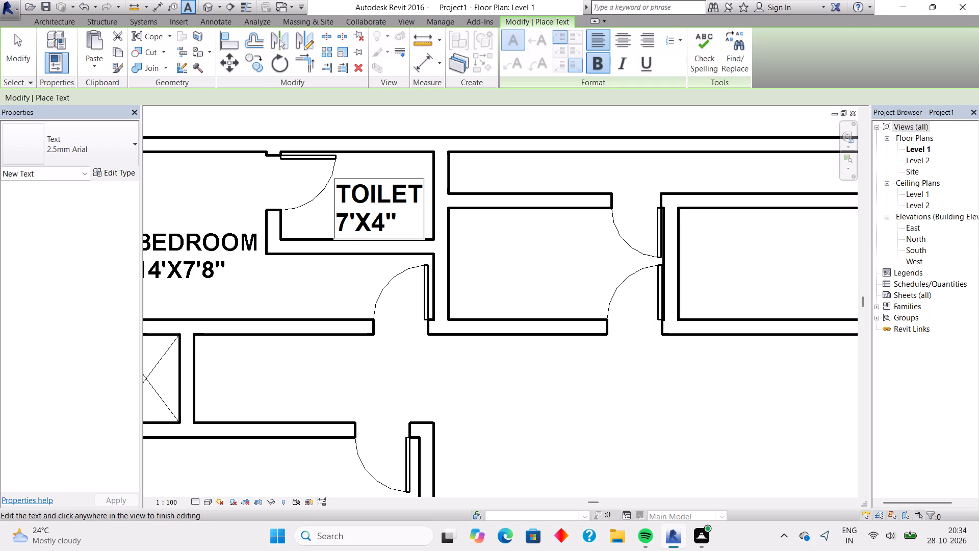
left_click(491, 253)
Add a bold two-line text label "KITCHEN" and "10'5X8'8"" in the room below the long narrow strip, beside the toilet.
left_click(493, 245)
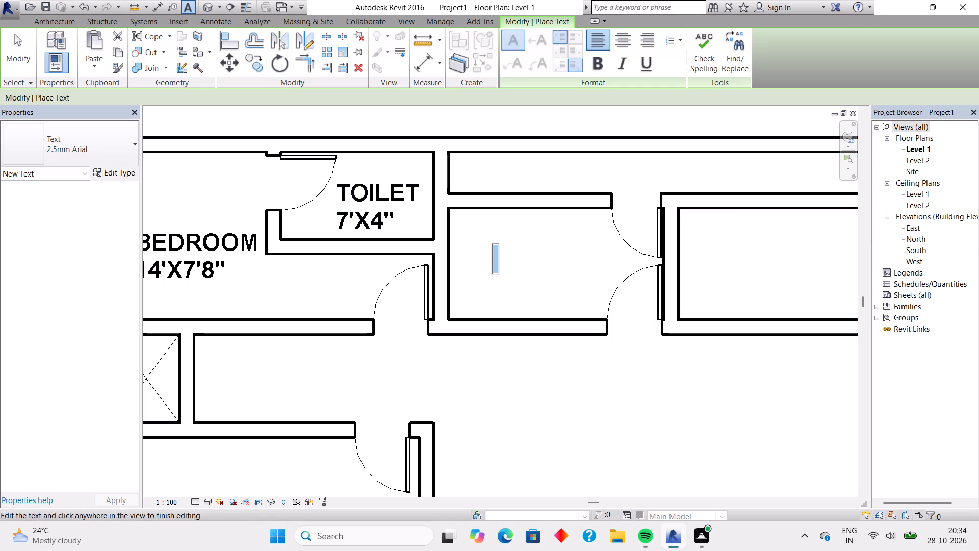
left_click(591, 66)
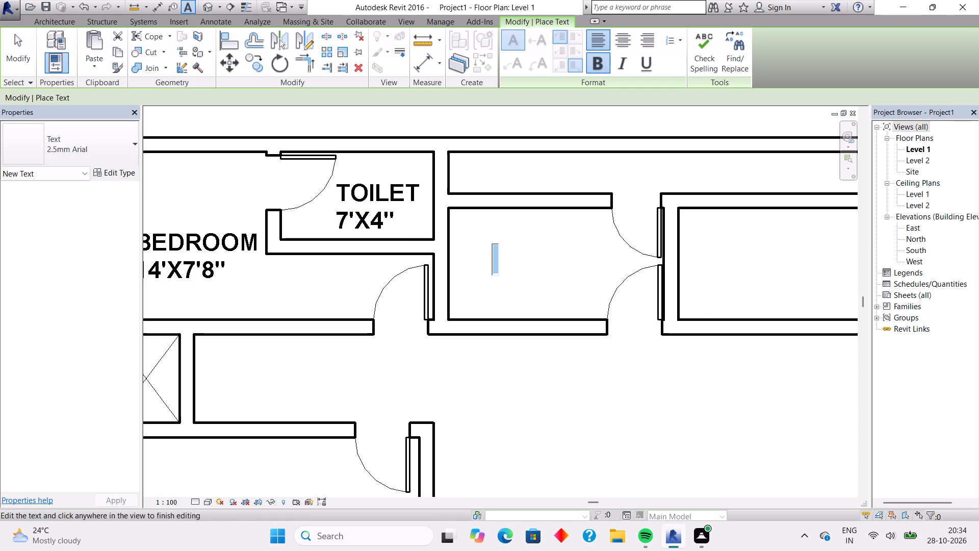
double_click(474, 243)
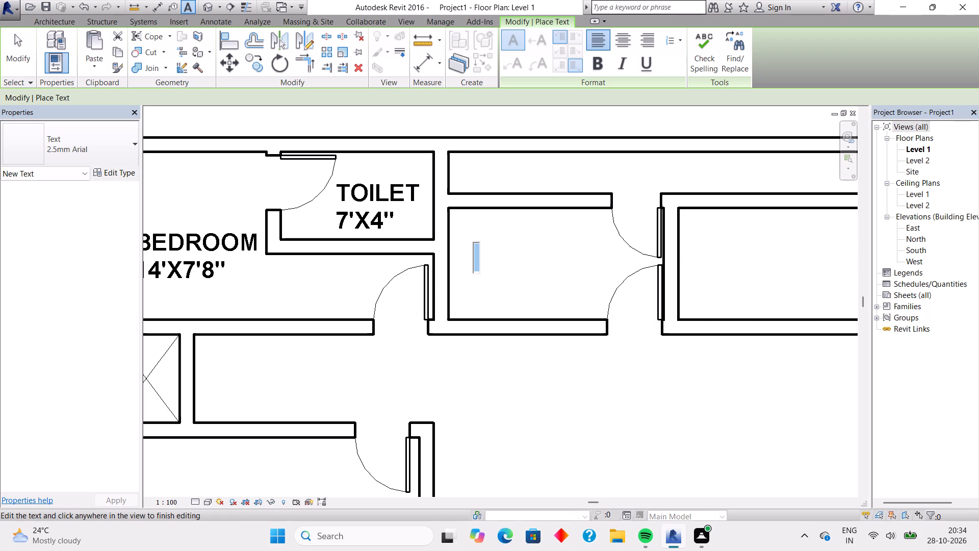
left_click(605, 68)
type("KITCHE")
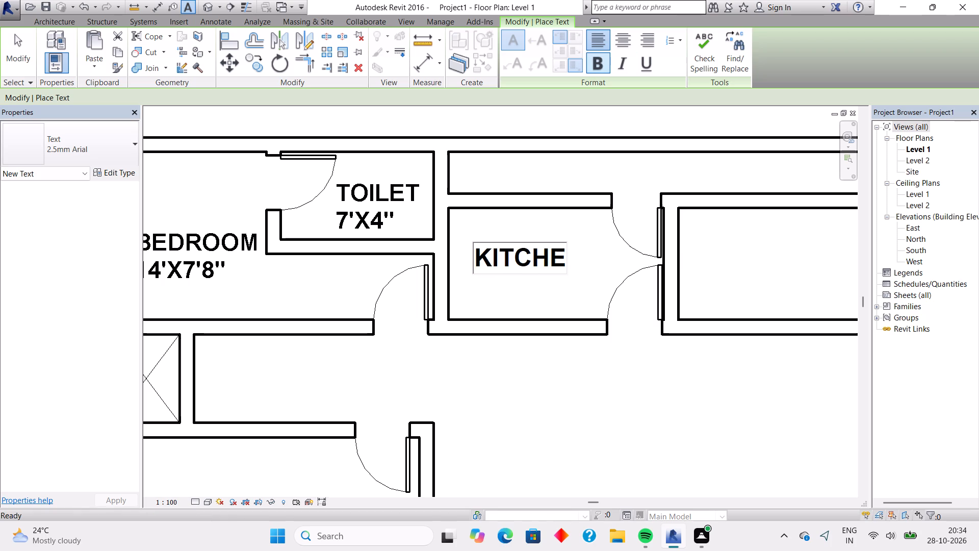
key("n")
key("Return")
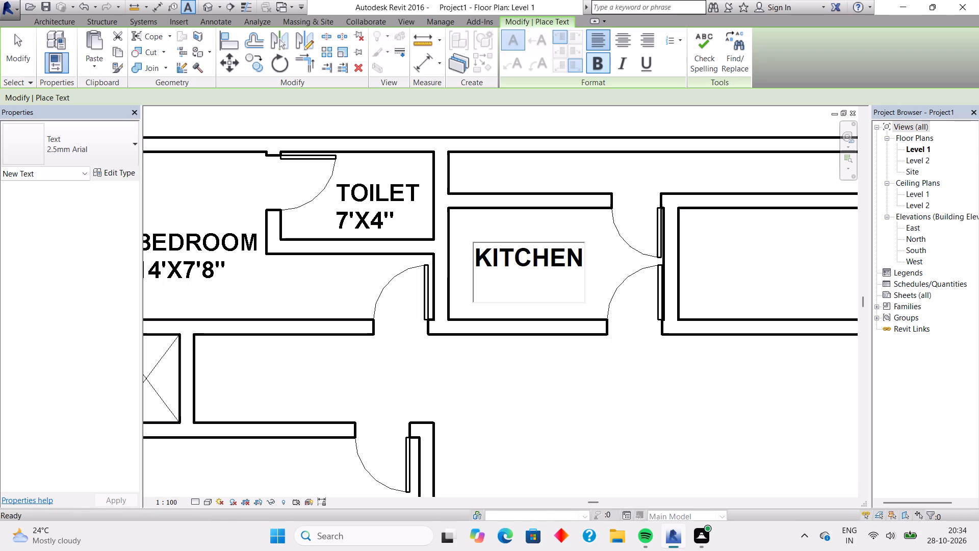
type("10'")
key("5")
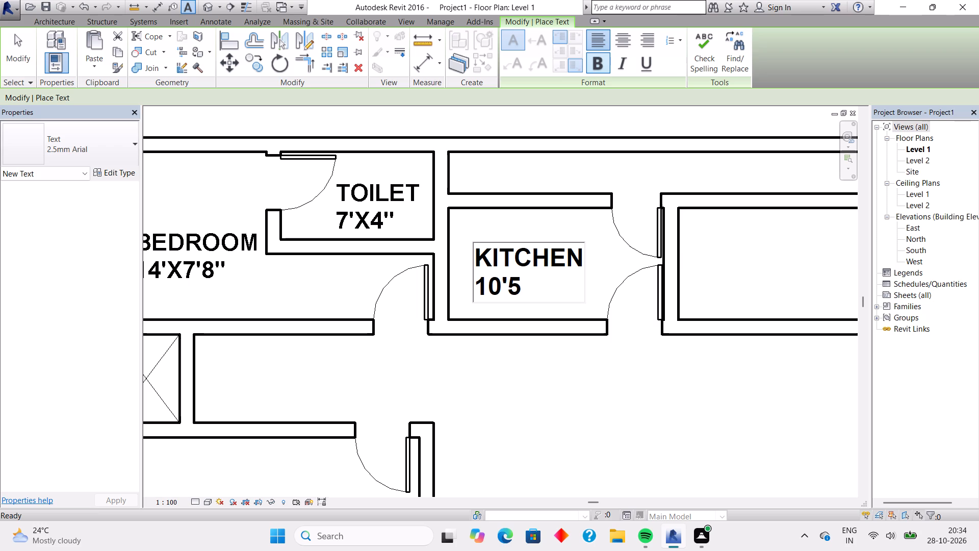
key("x")
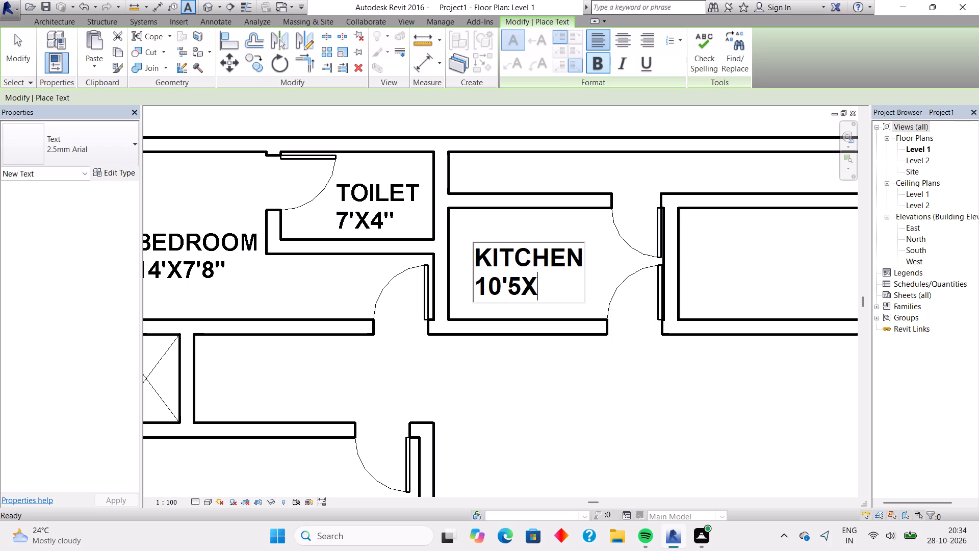
key("8")
type("'8")
key("shift+quotedbl")
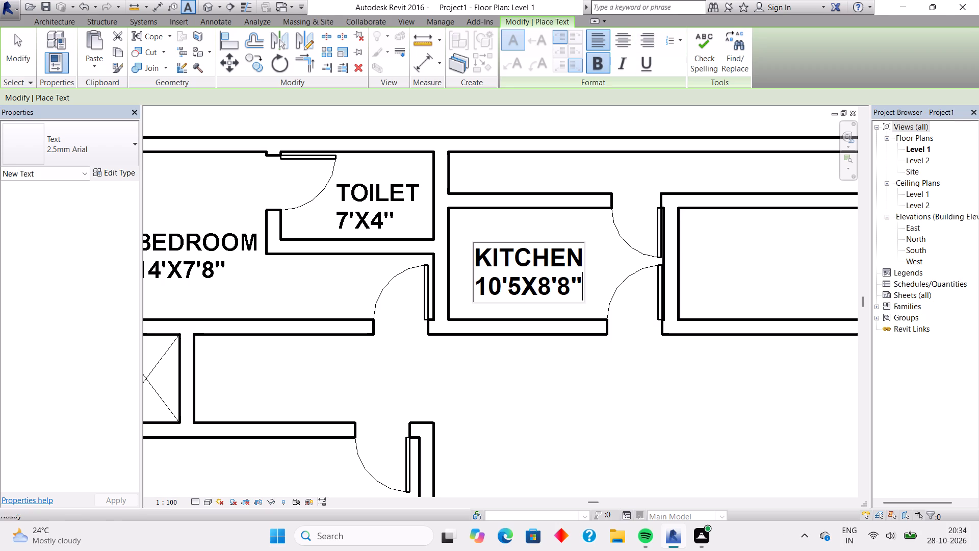
left_click(589, 166)
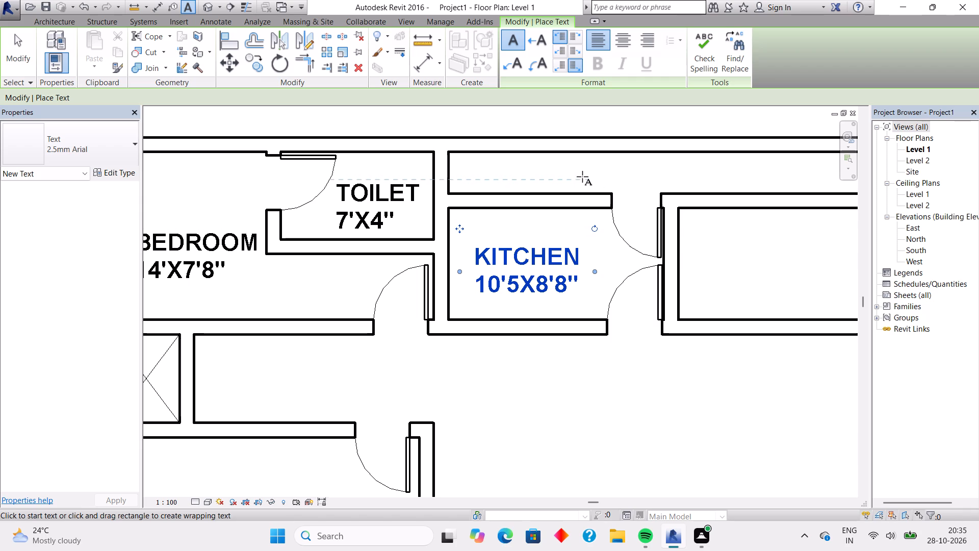
Add a bold single-line text label "UTILITY 3' WIDE" inside the long narrow strip above the kitchen.
left_click(578, 169)
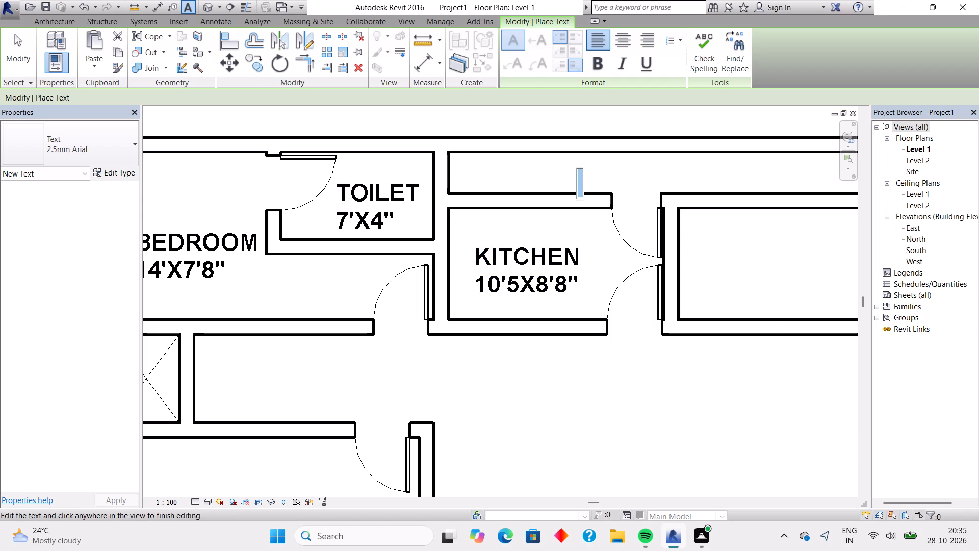
left_click(573, 165)
left_click(573, 165)
double_click(574, 159)
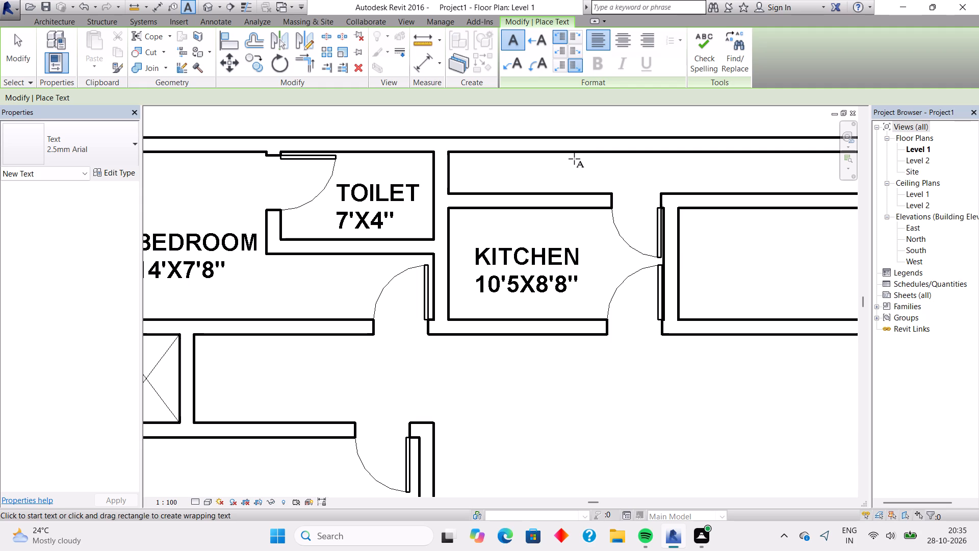
left_click(601, 65)
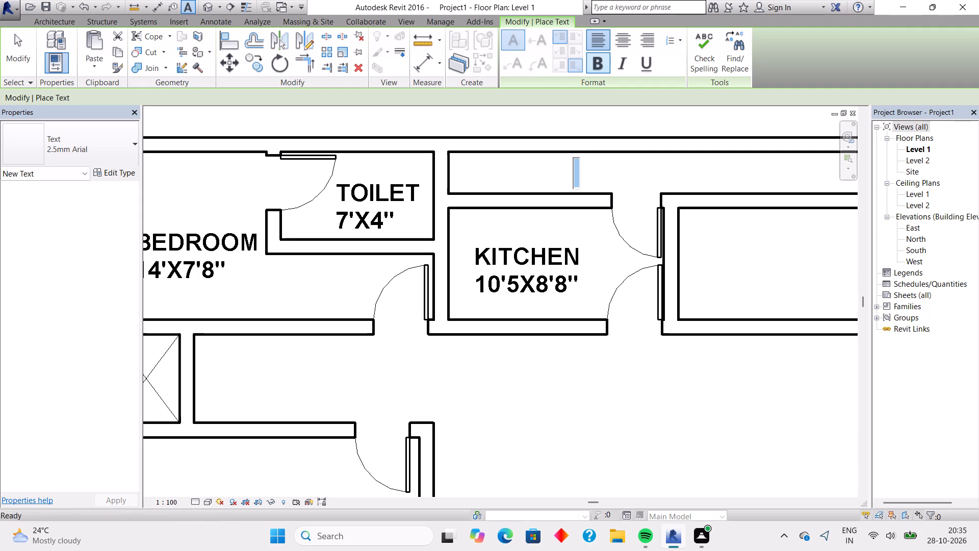
type("UTILITY")
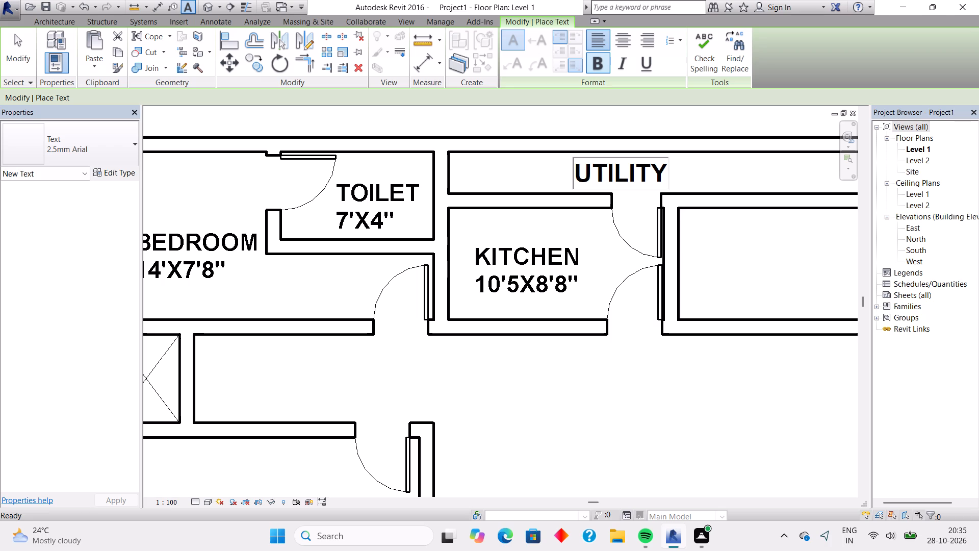
key("space")
key("3")
key("apostrophe")
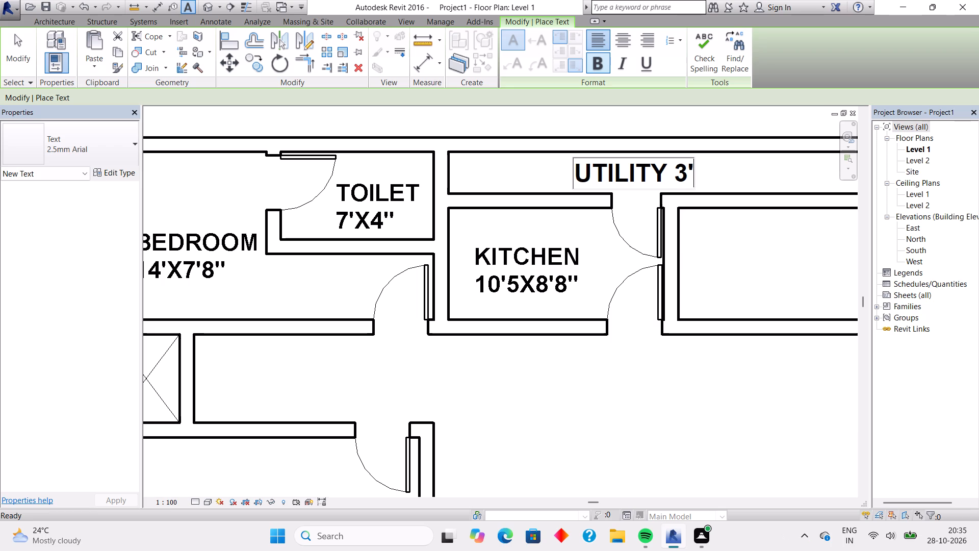
key("space")
key("space")
key("w")
key("BackSpace")
key("BackSpace")
key("w")
type("IDE")
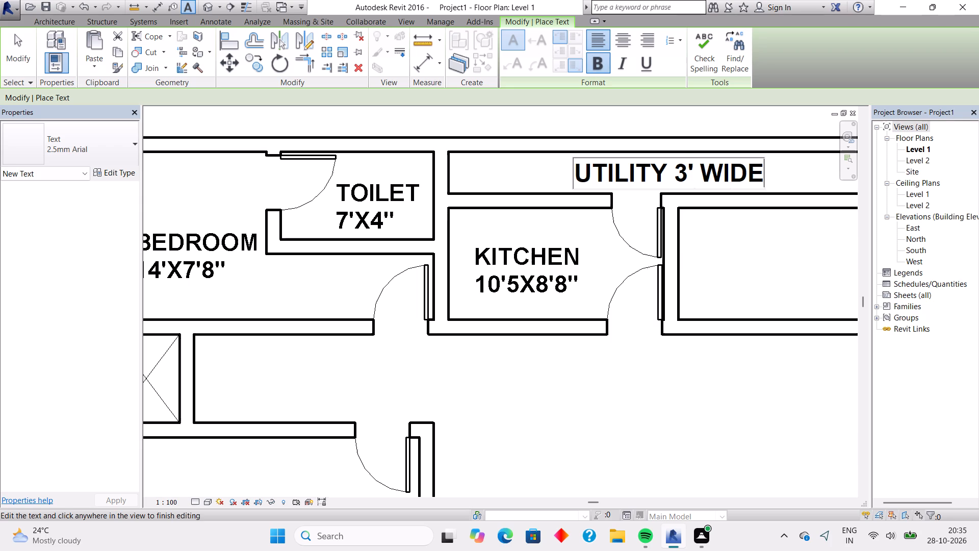
Add a bold two-line text label "BEDROOM" and "14'X8'8"" in the room below the utility strip, beside the kitchen.
double_click(708, 234)
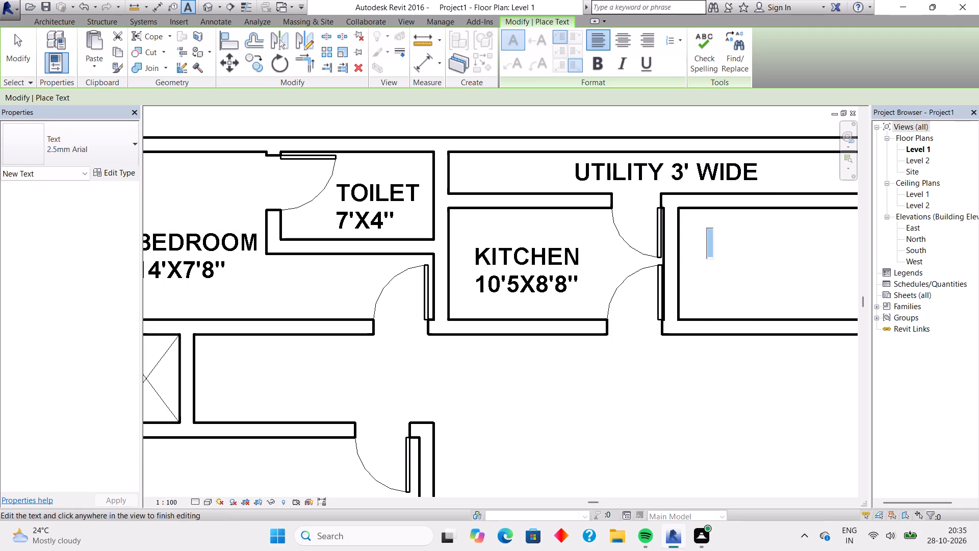
left_click_drag(595, 66, 747, 295)
middle_click_drag(776, 250, 577, 263)
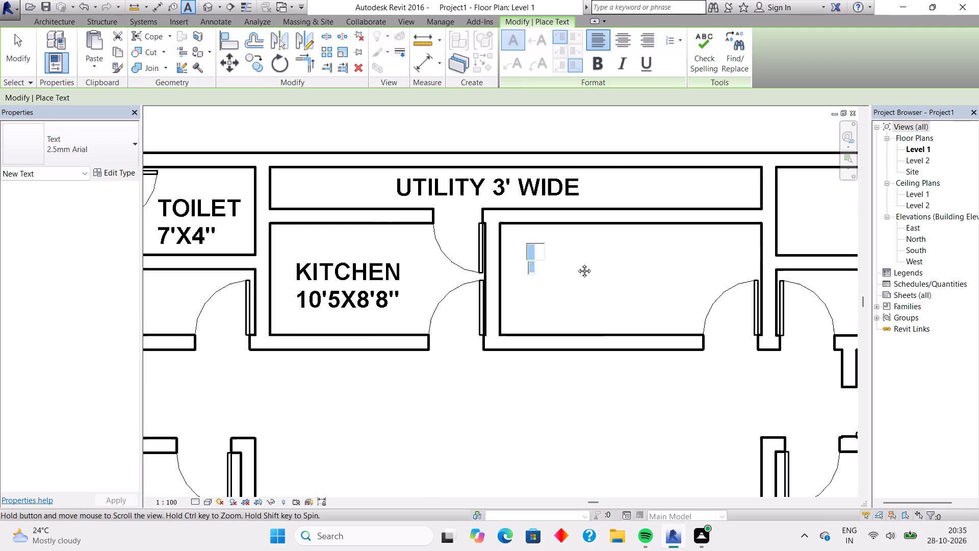
middle_click_drag(577, 263, 486, 266)
middle_click_drag(573, 271, 476, 283)
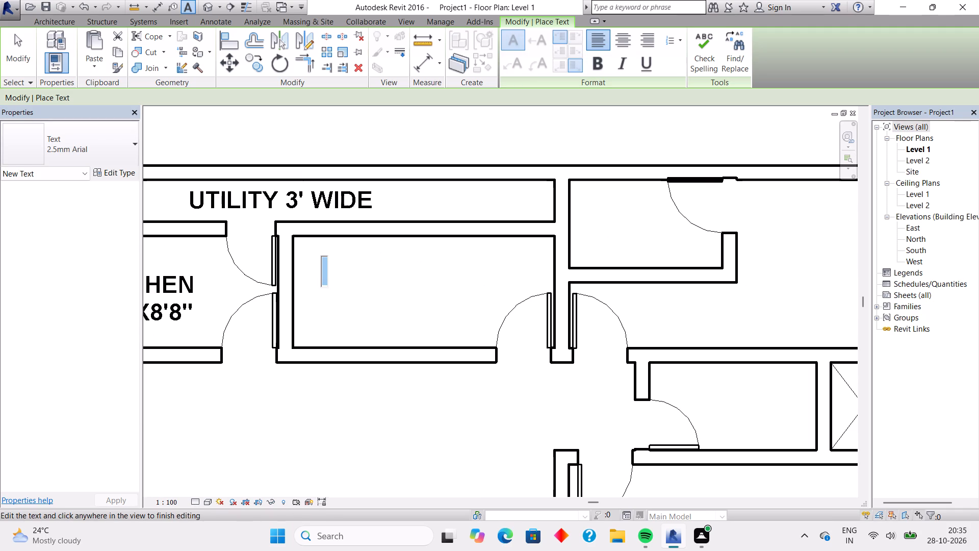
type("BEDROO")
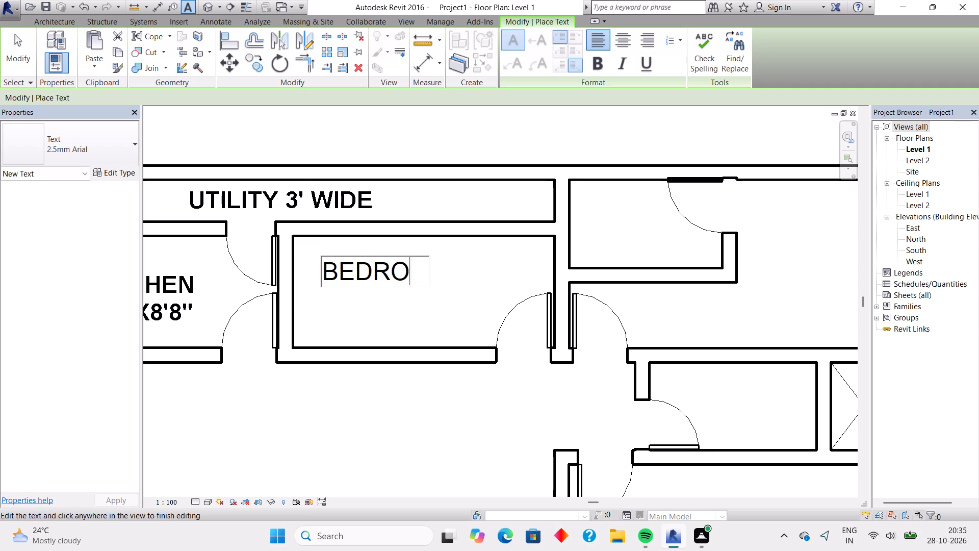
key("BackSpace")
key("BackSpace")
key("BackSpace")
key("BackSpace")
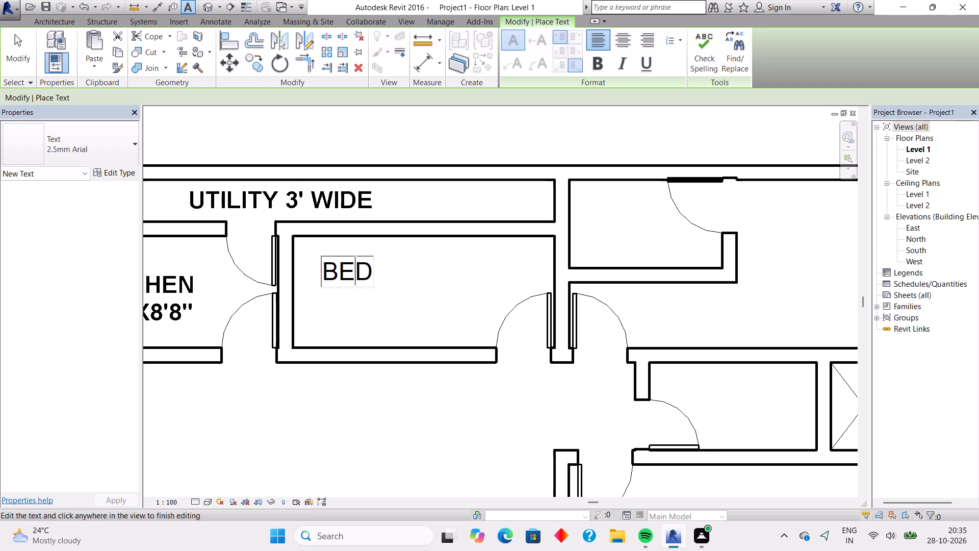
key("BackSpace")
key("BackSpace")
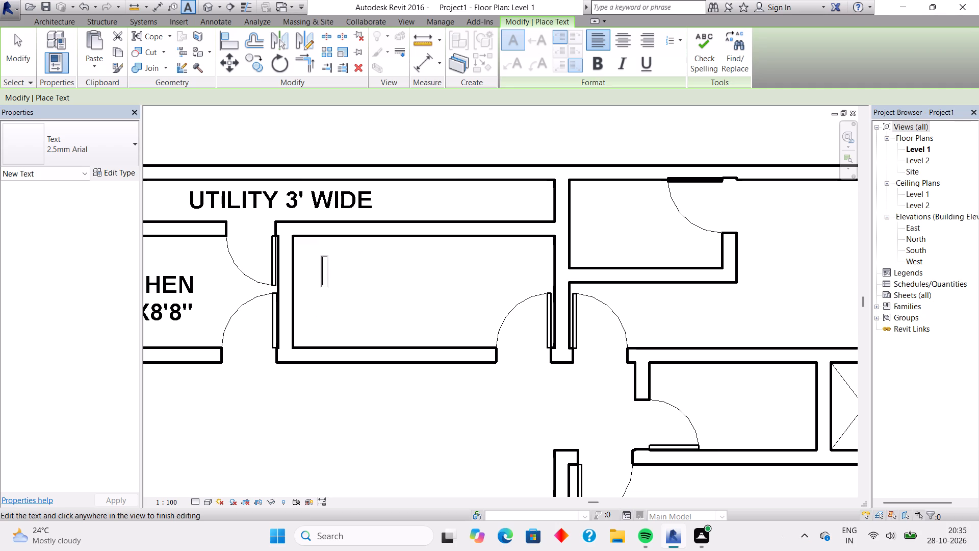
left_click(591, 69)
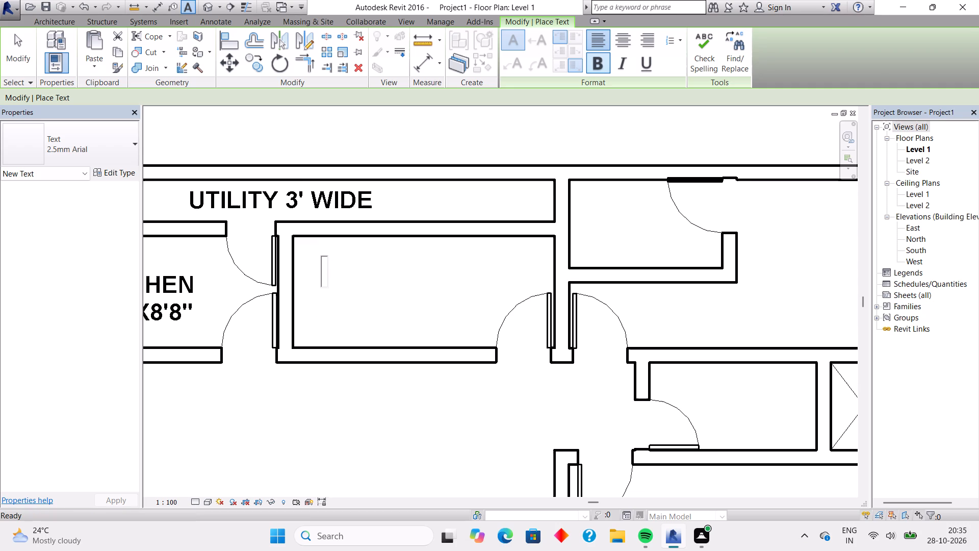
type("BEDROOM")
key("Return")
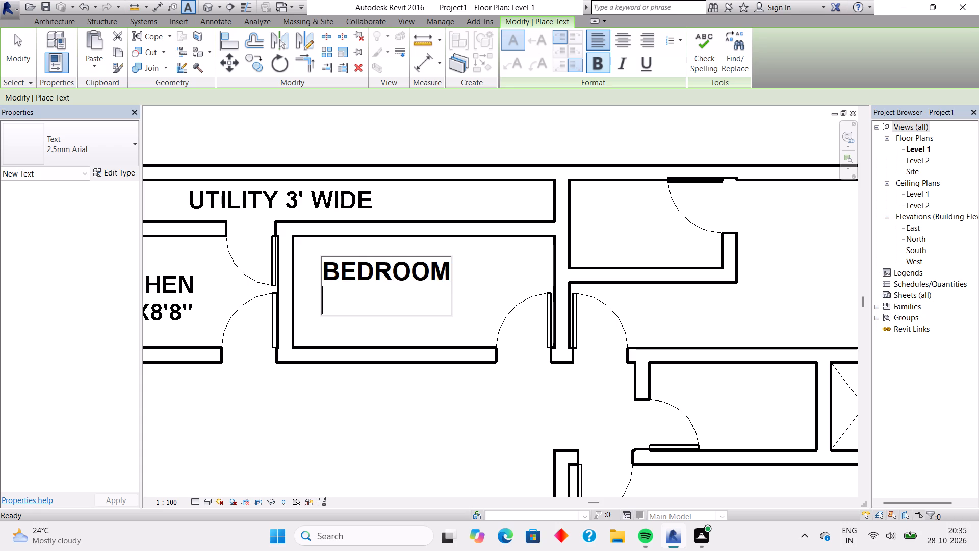
type("14")
key("apostrophe")
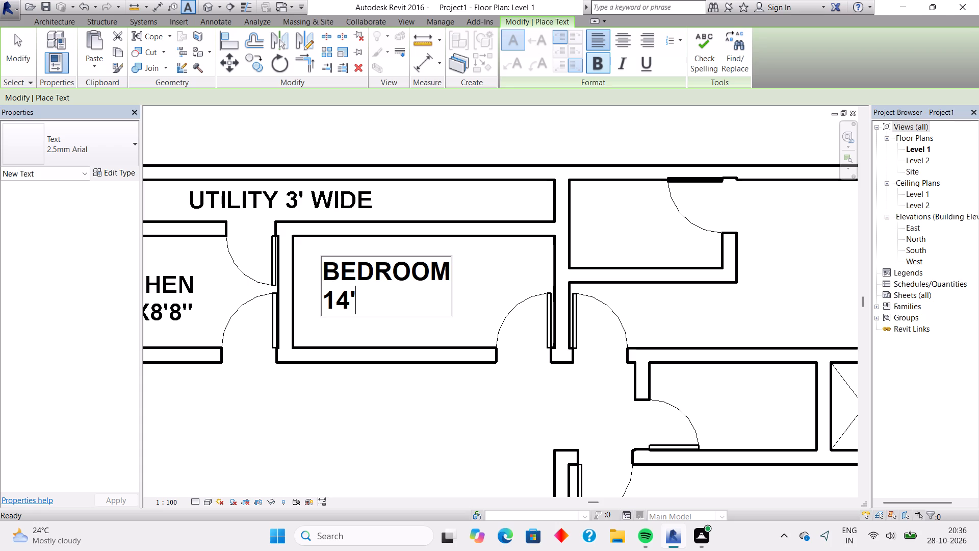
key("x")
key("8")
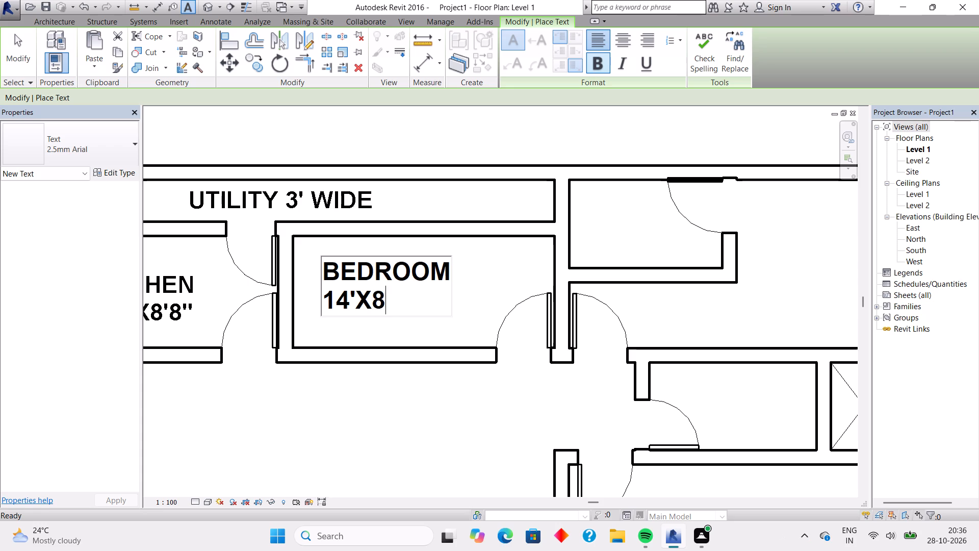
key("apostrophe")
key("8")
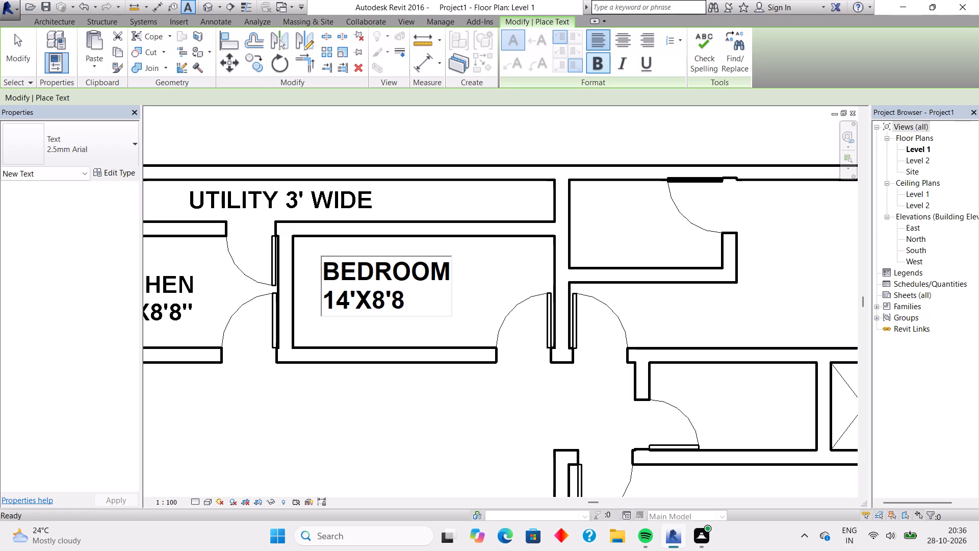
key("shift+quotedbl")
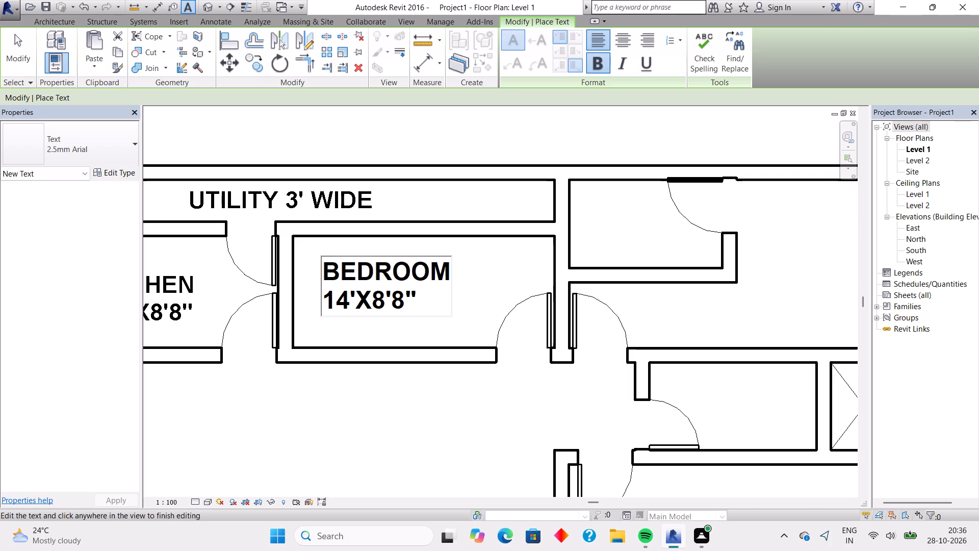
left_click(580, 199)
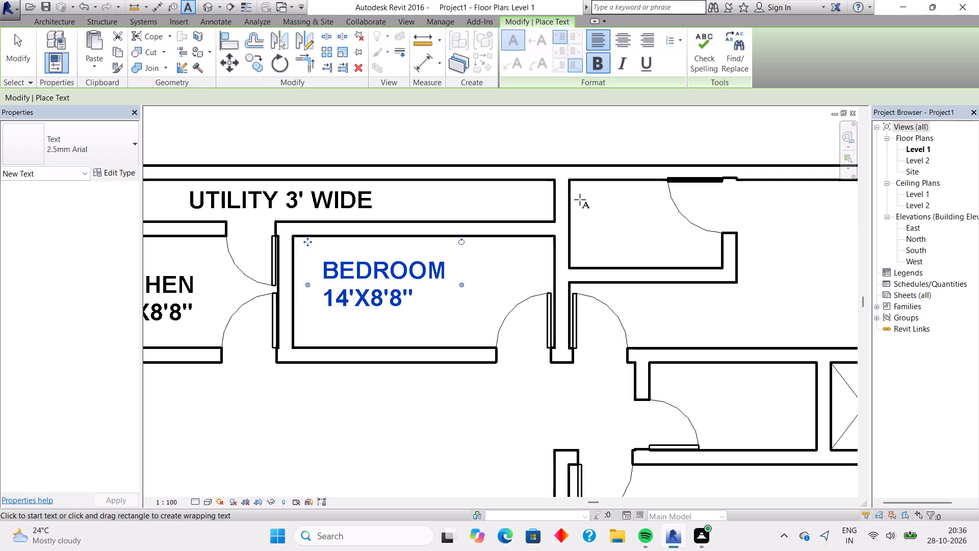
Add a bold two-line text label "TOILET" and "7'X4'" in the small room along the top wall, just past the utility strip.
left_click(580, 199)
left_click(601, 66)
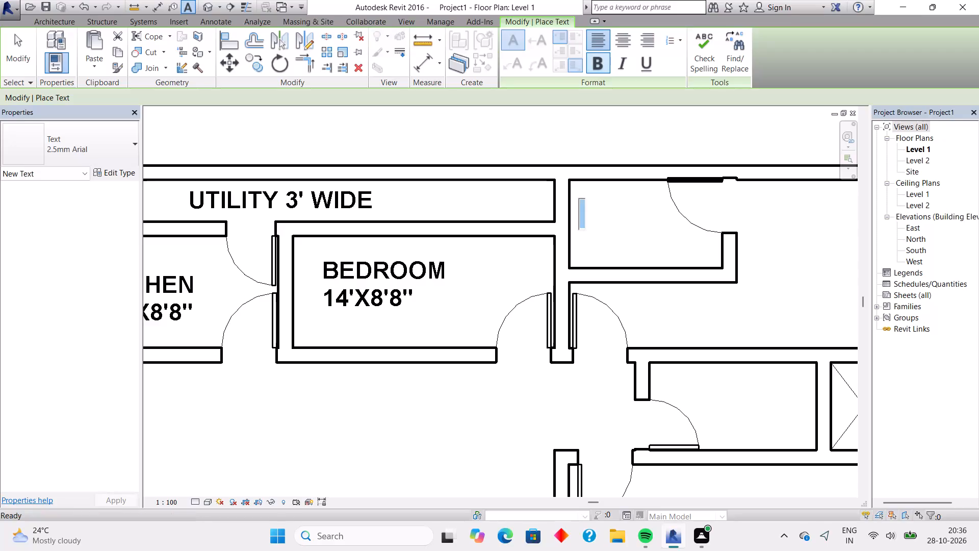
key("t")
type("OILET")
key("Return")
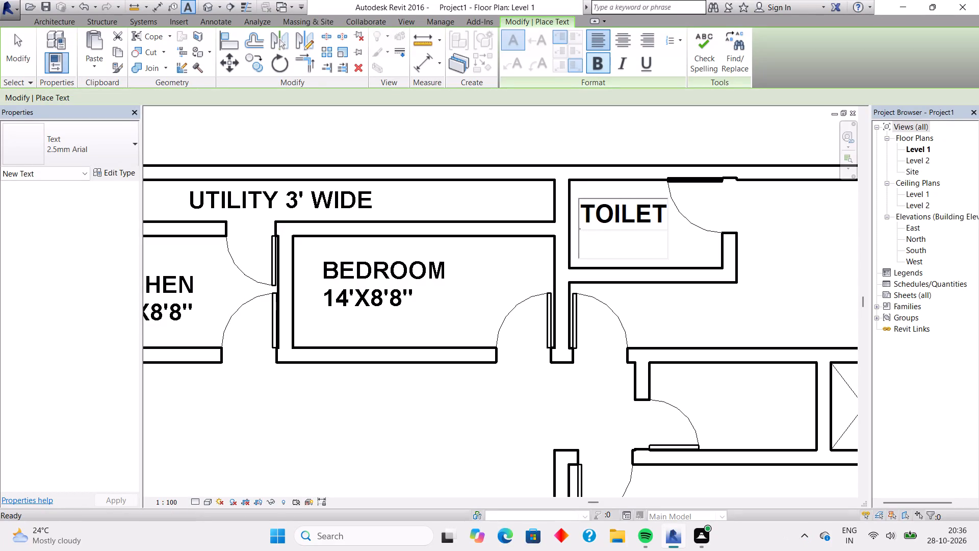
type("7'")
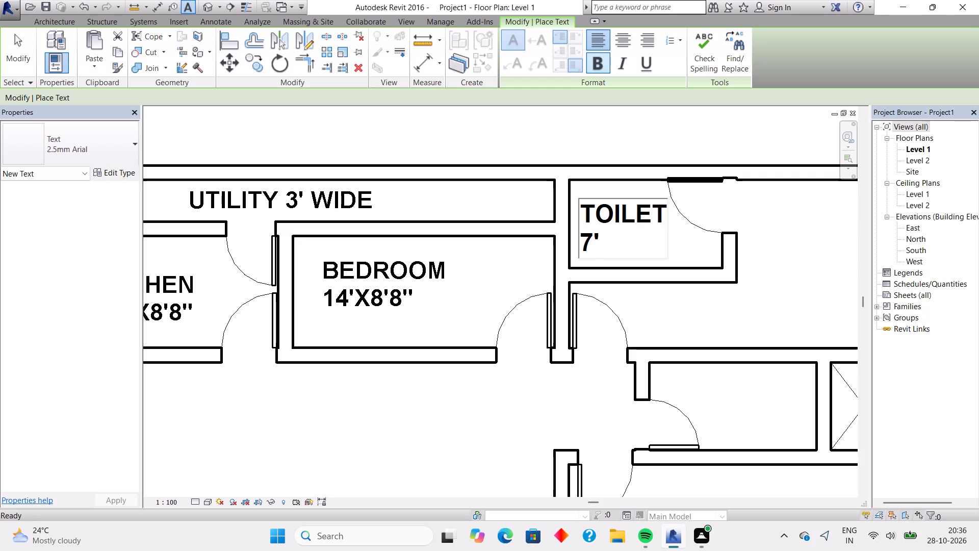
type("X4")
key("apostrophe")
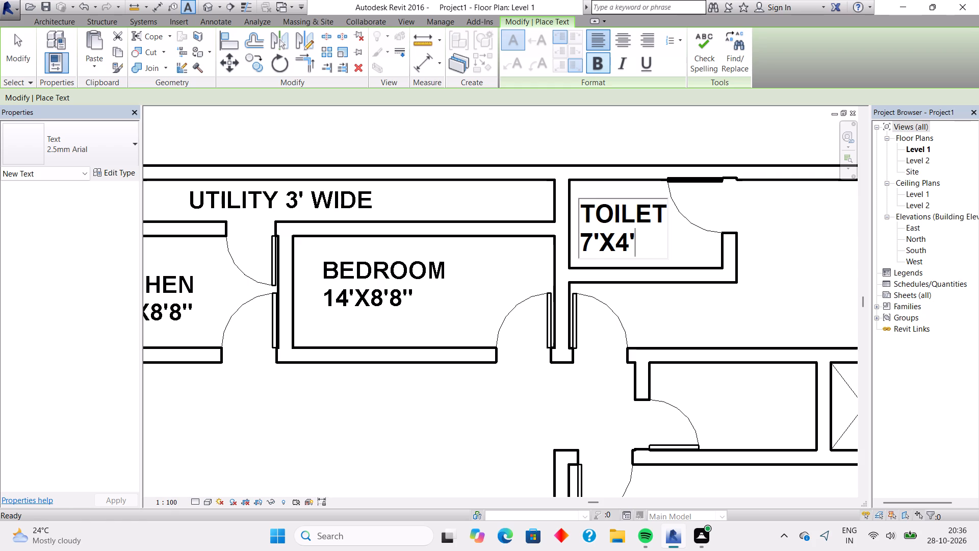
left_click(770, 250)
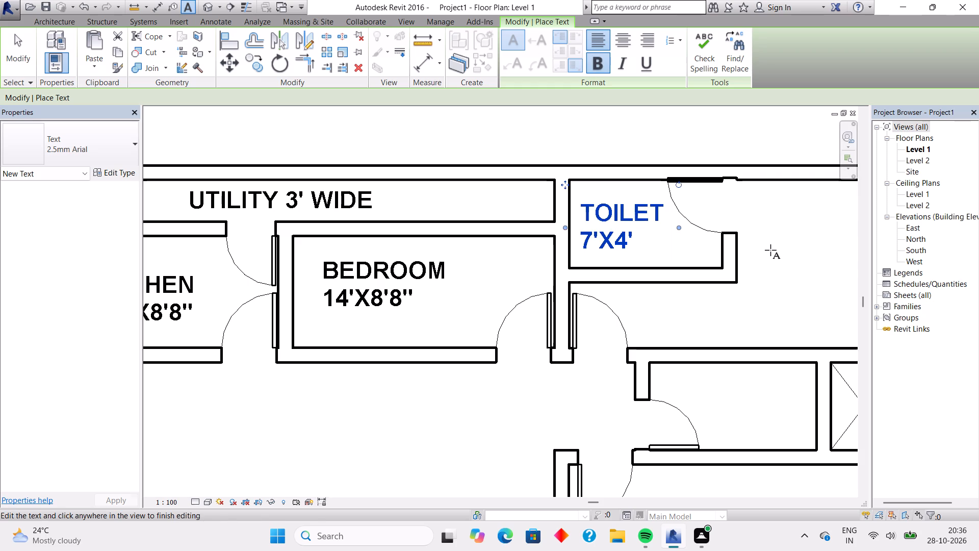
Add a bold two-line text label "BEDROOM" and "15'X7'8"" inside the plan's upper-right corner bedroom.
middle_click_drag(770, 250, 537, 243)
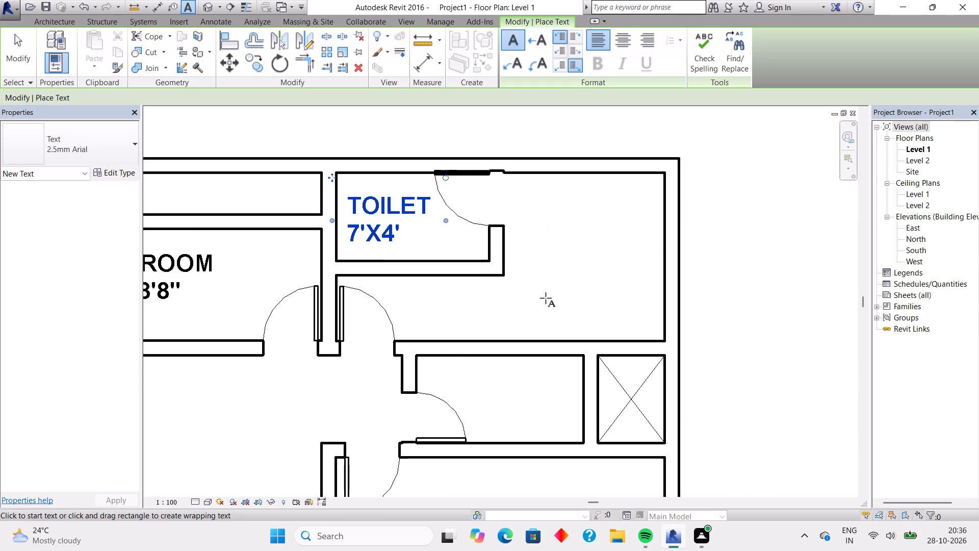
left_click(525, 266)
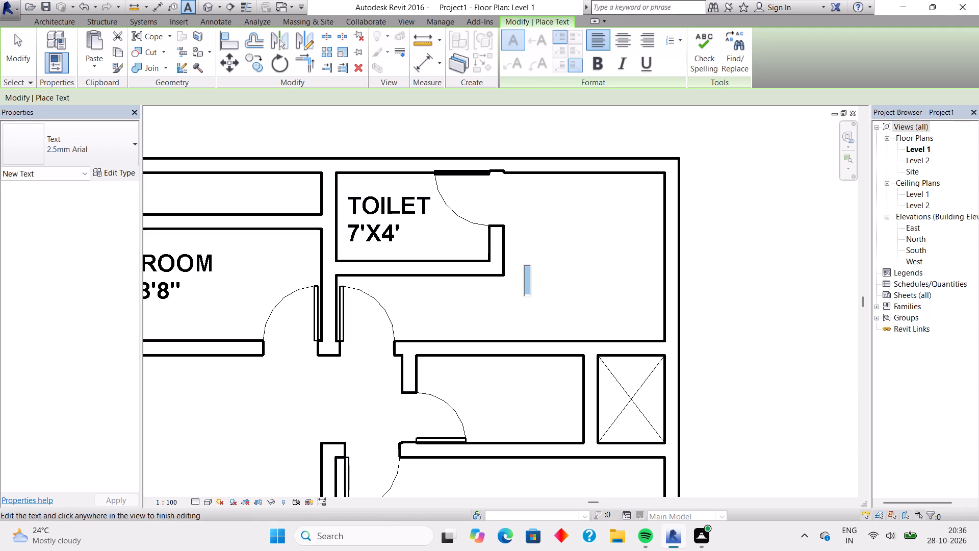
left_click(586, 65)
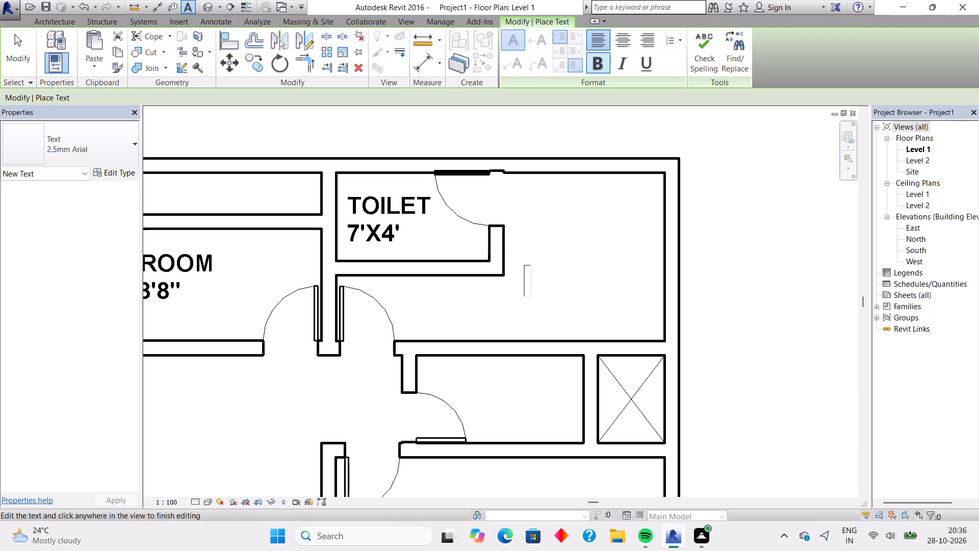
left_click(600, 61)
type("BEDROOM")
key("Return")
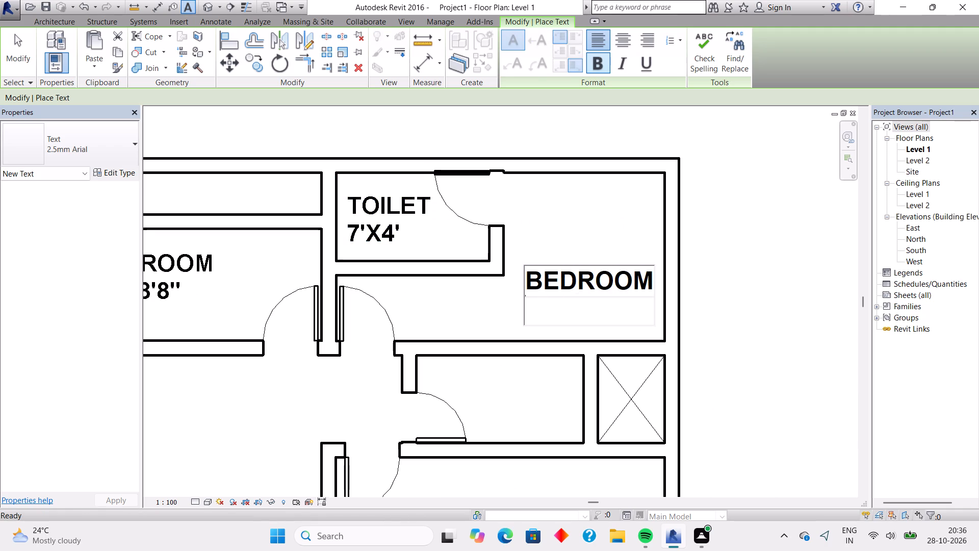
type("15")
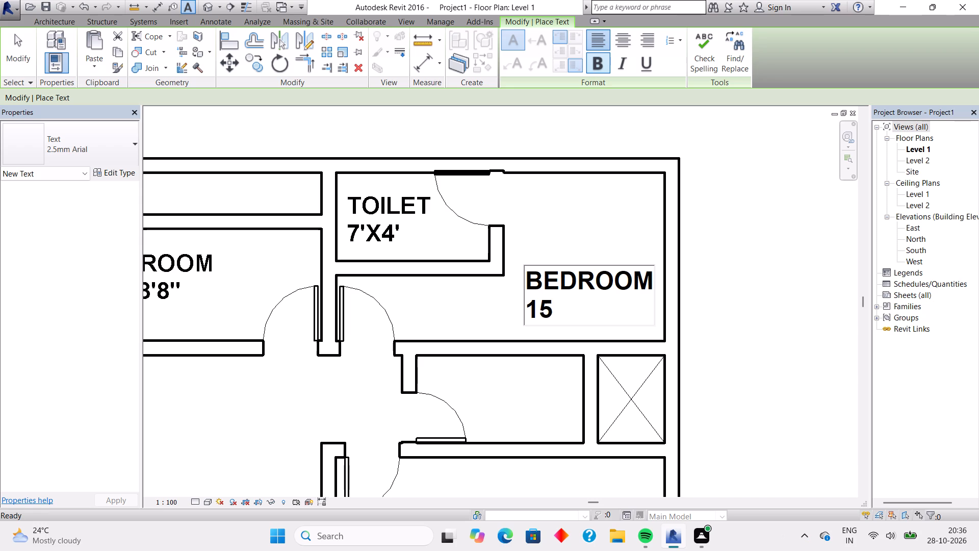
key("apostrophe")
type("X8")
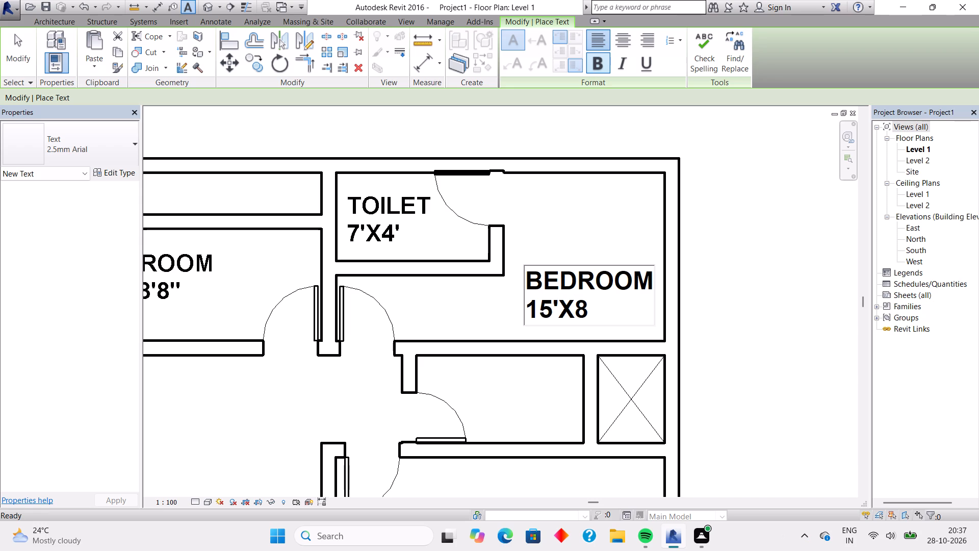
type("'8\"")
key("BackSpace")
key("BackSpace")
key("BackSpace")
key("BackSpace")
type("7'8\"")
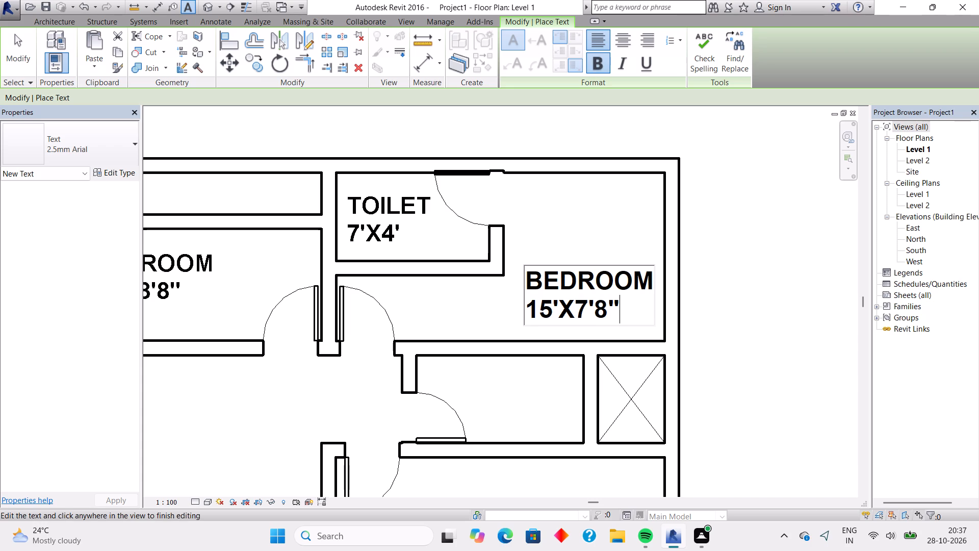
Add a bold two-line text label "TOILET" and "7'X4'" in the small room below the corner bedroom, beside the crossed shaft.
double_click(452, 368)
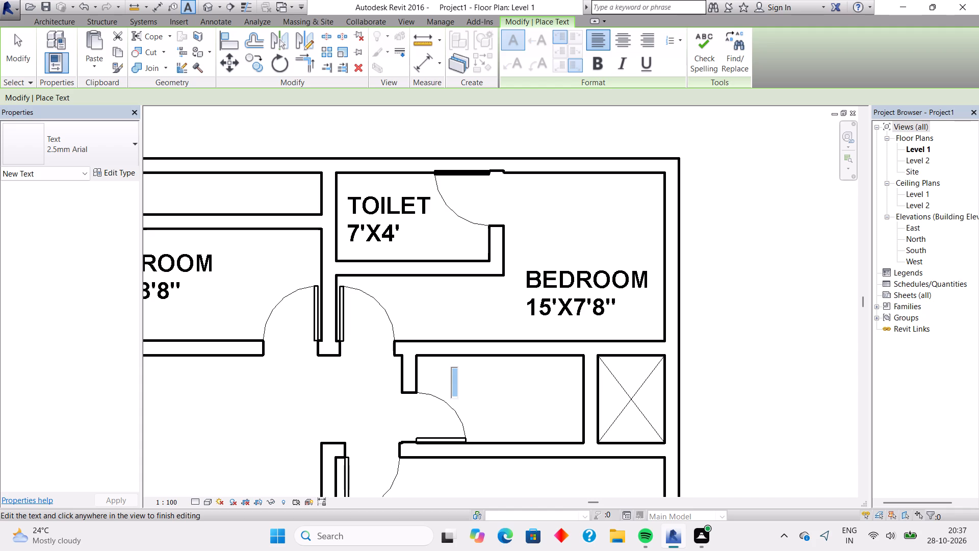
left_click(597, 65)
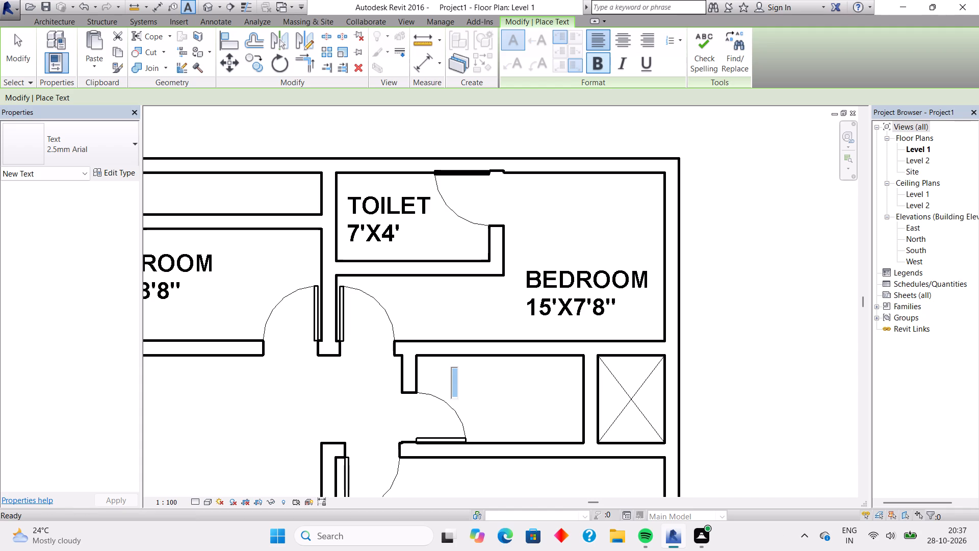
type("TOILET")
key("Return")
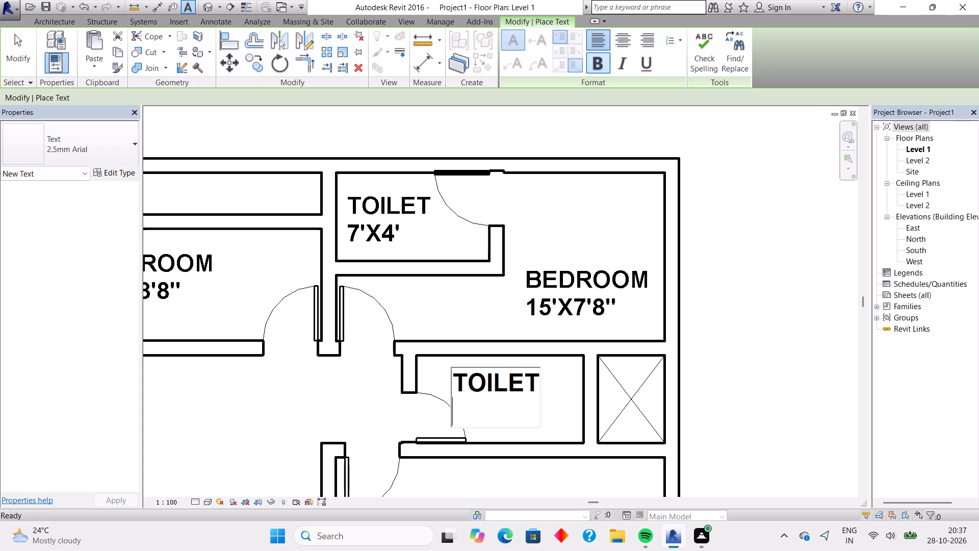
key("7")
key("apostrophe")
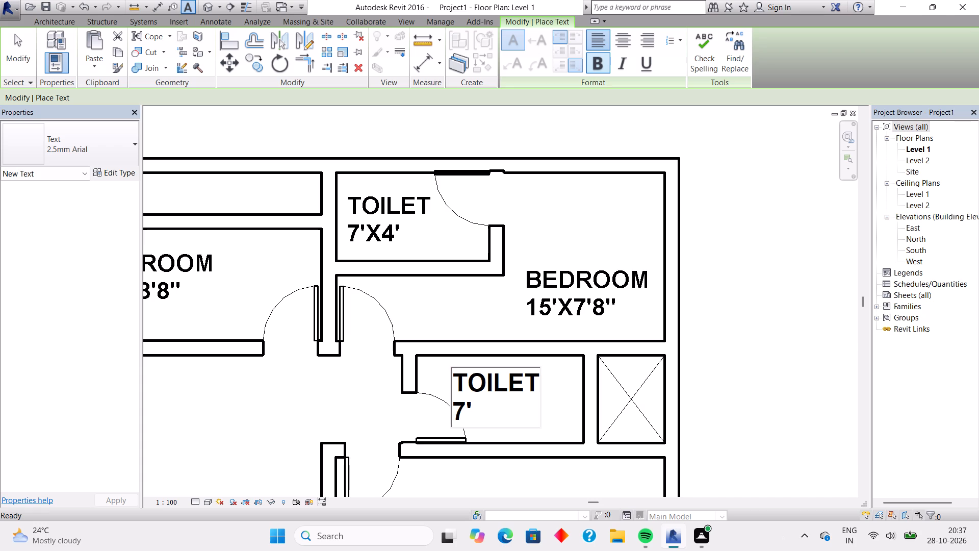
type("X4")
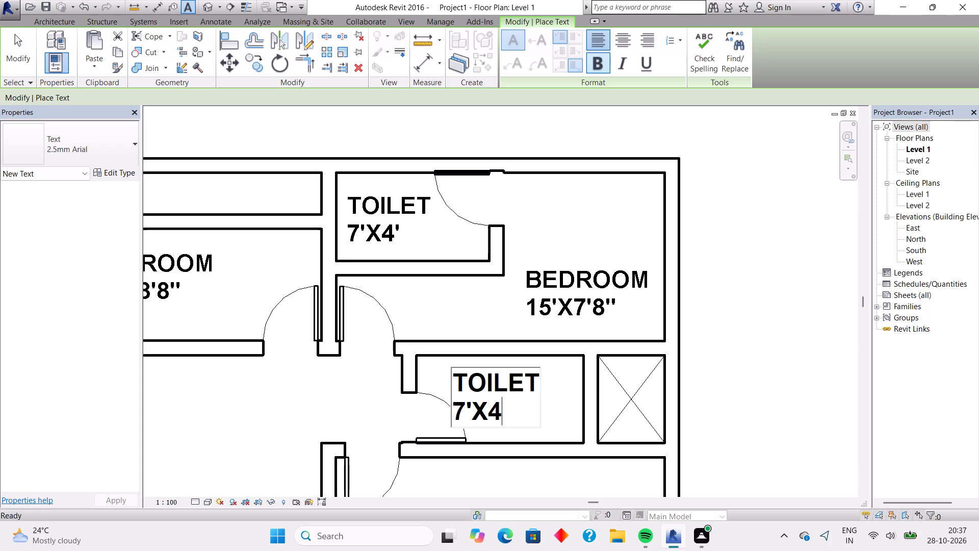
key("apostrophe")
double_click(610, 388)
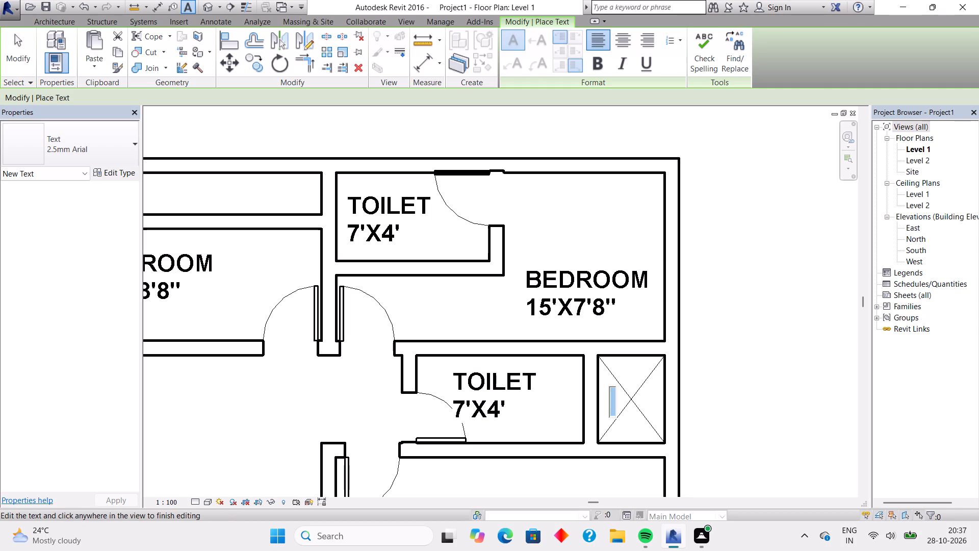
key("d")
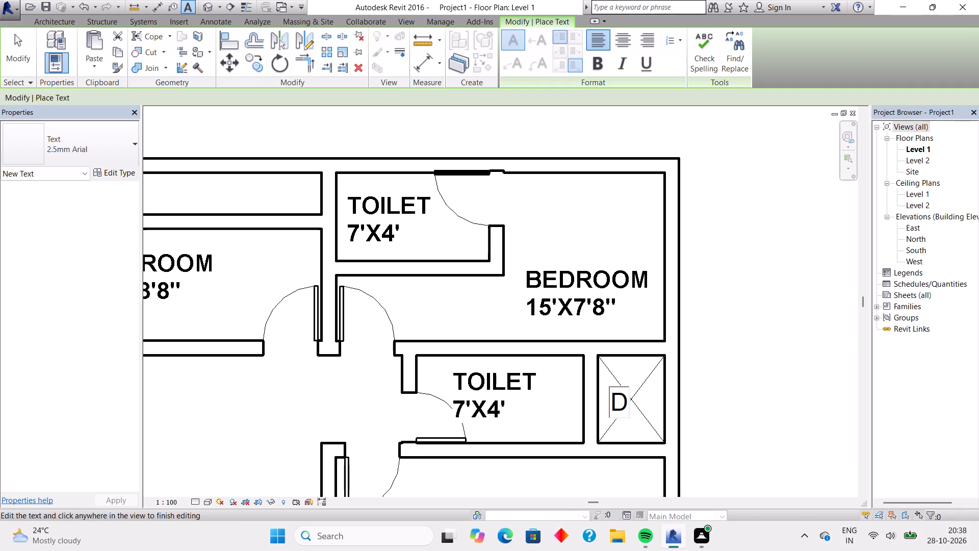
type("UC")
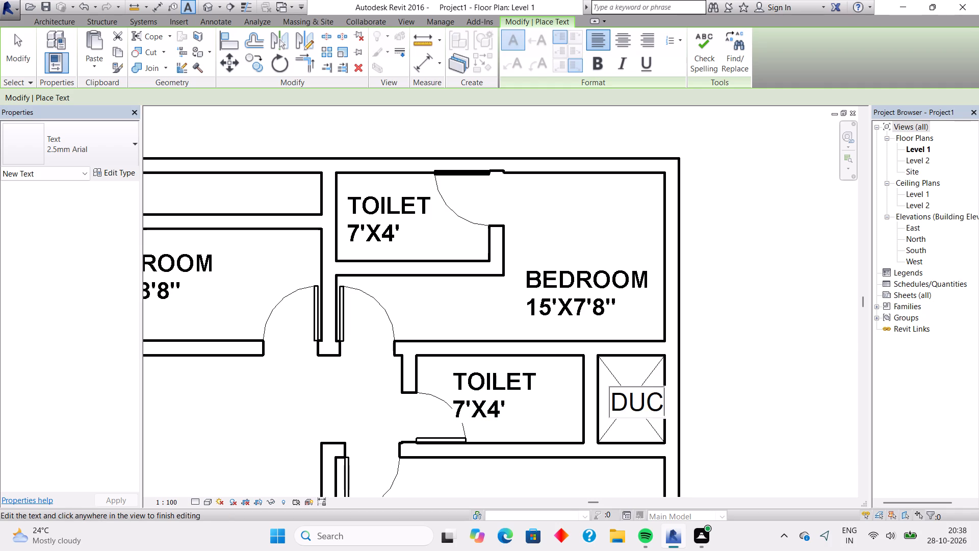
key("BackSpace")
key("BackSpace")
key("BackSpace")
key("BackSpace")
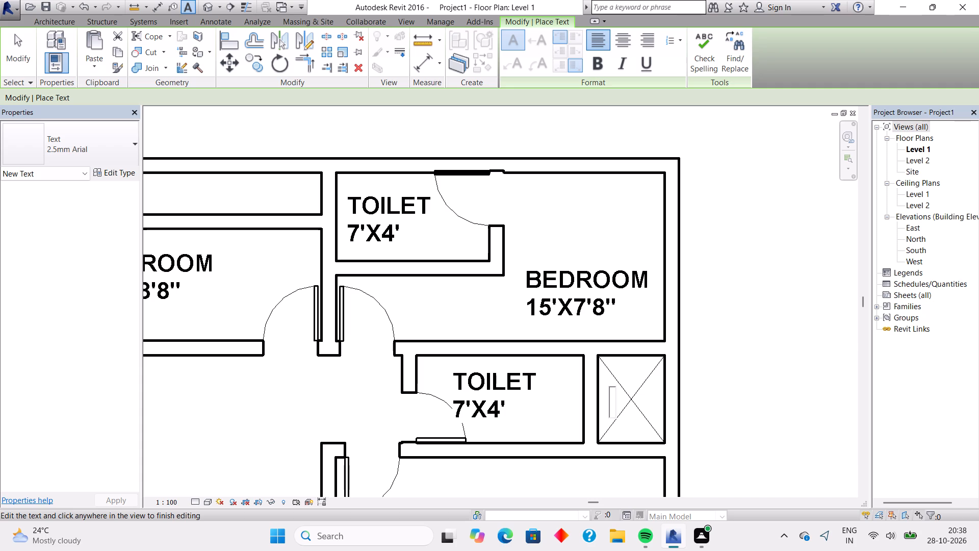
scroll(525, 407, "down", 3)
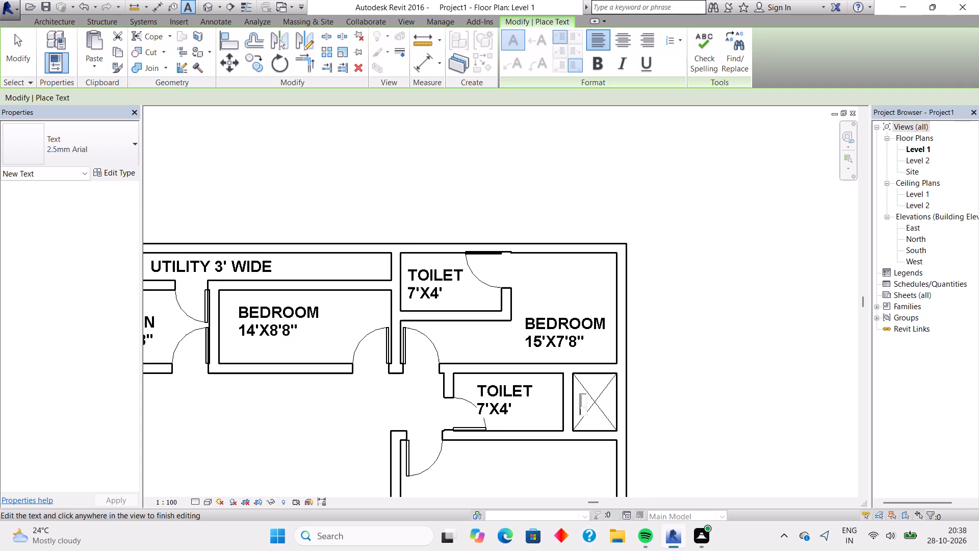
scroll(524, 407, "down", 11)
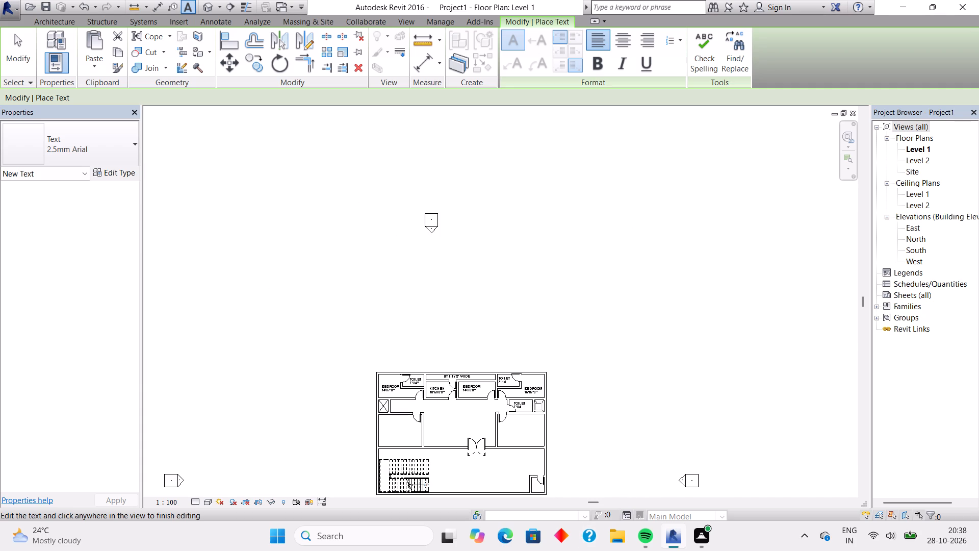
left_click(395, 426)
Add a bold two-line text label "BEDROOM" and "14'X10'5"" in the large room below the crossed shaft on the plan's left side.
scroll(395, 426, "up", 2)
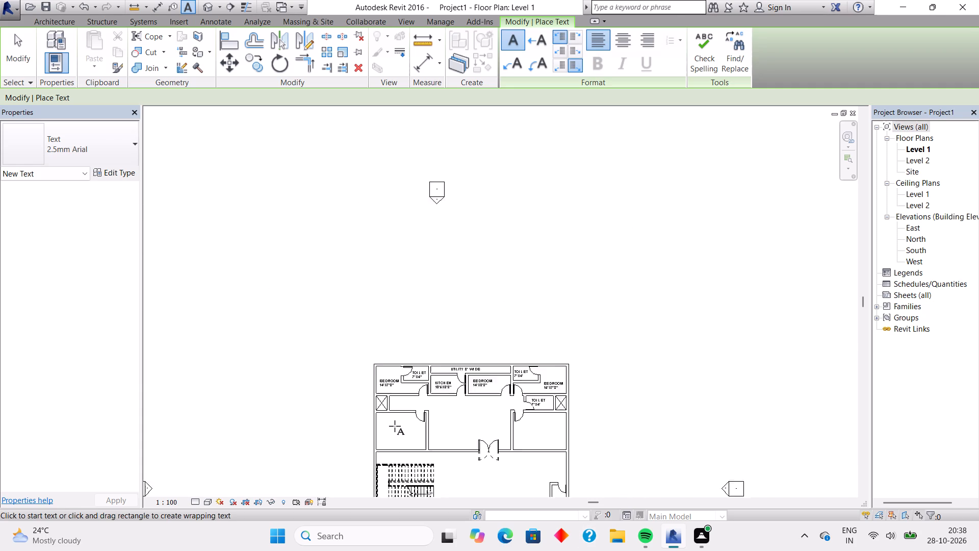
scroll(395, 426, "up", 10)
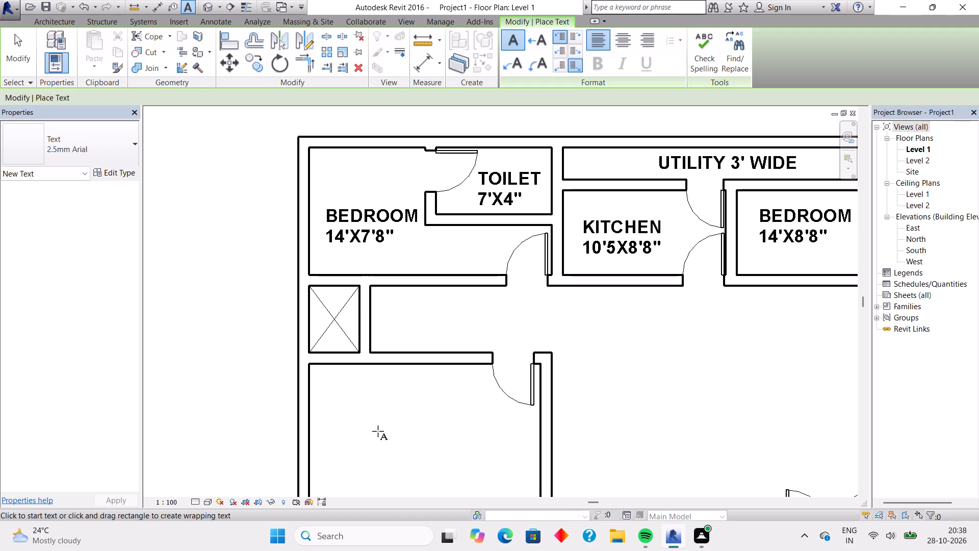
left_click(369, 433)
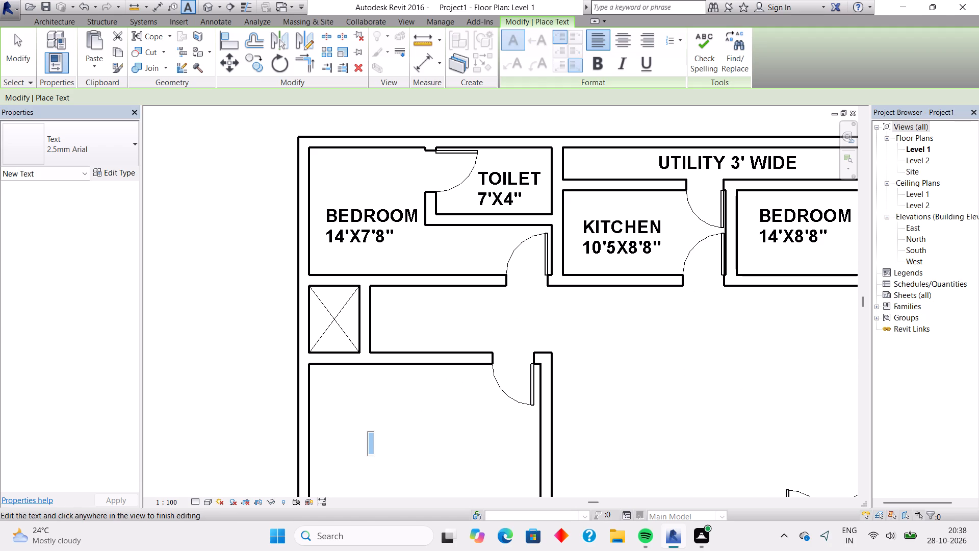
left_click(587, 68)
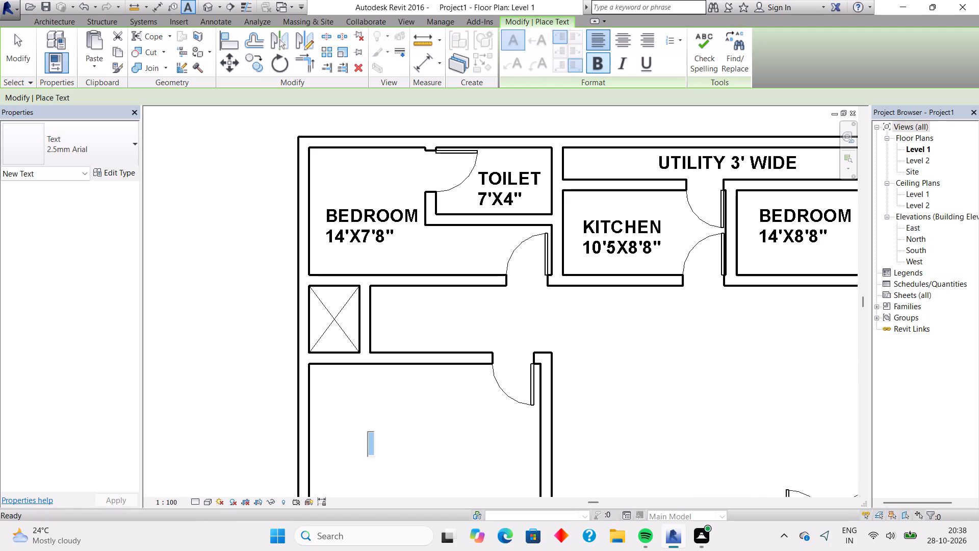
type("BEDROO")
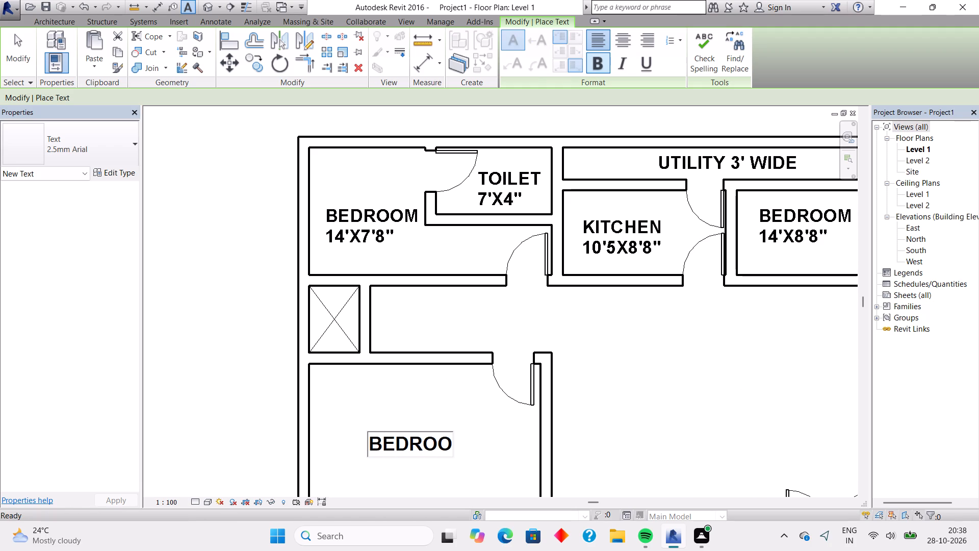
key("m")
key("Return")
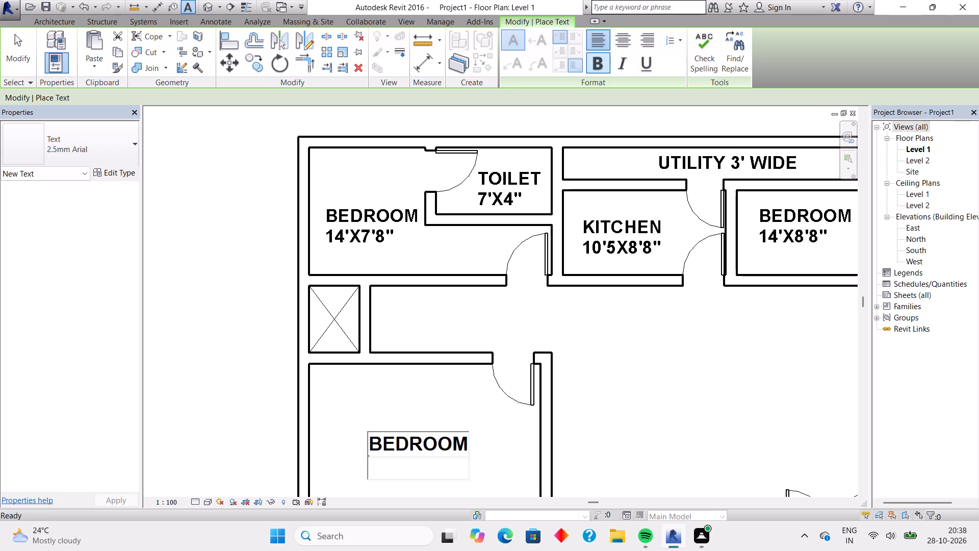
type("14")
key("apostrophe")
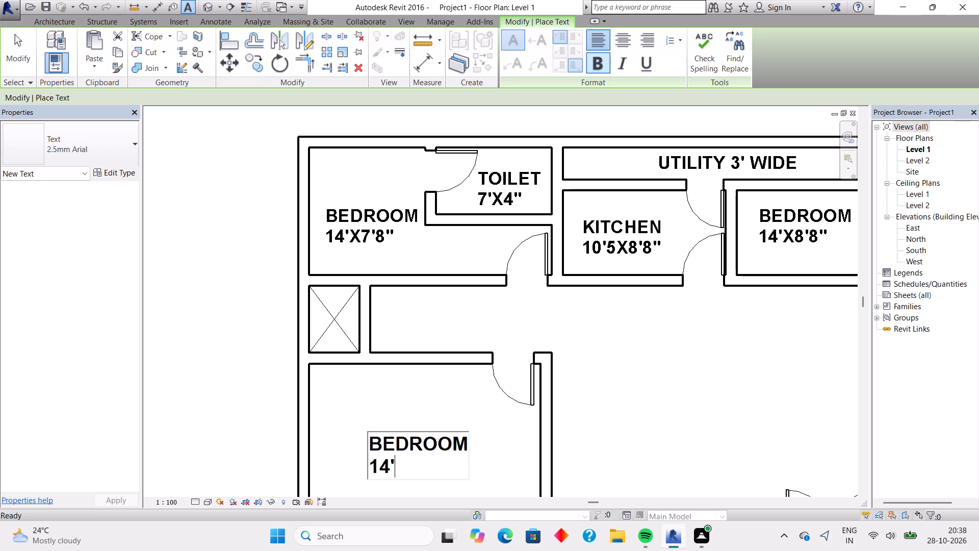
key("x")
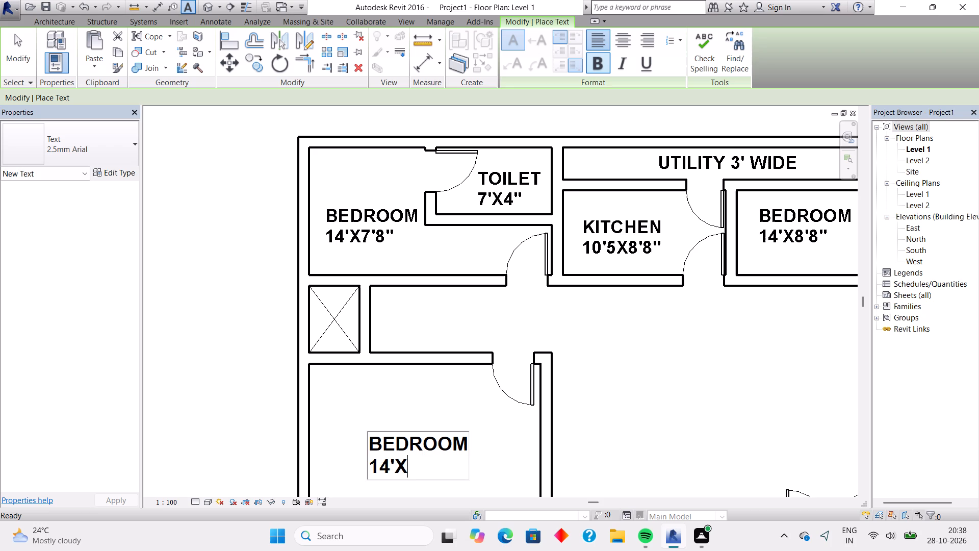
type("10'5")
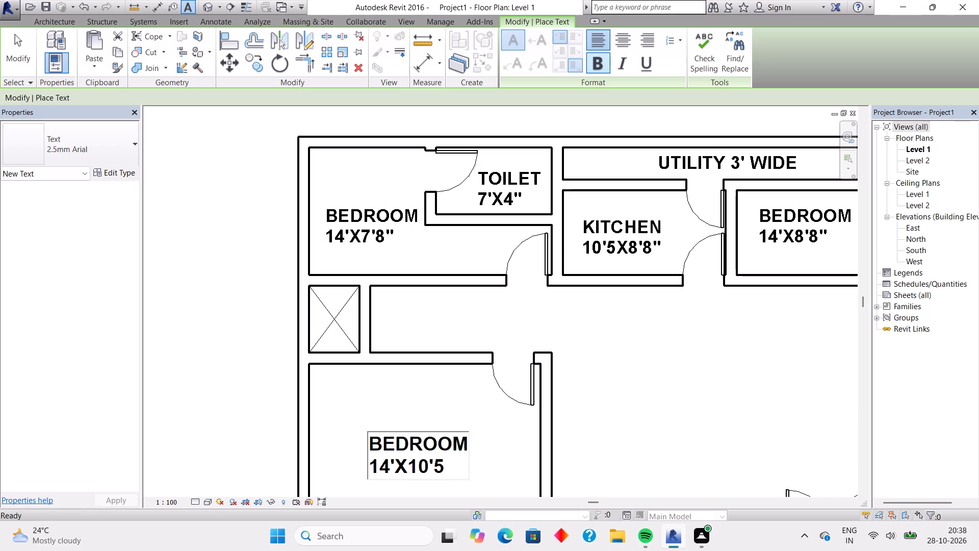
key("shift+quotedbl")
left_click(683, 386)
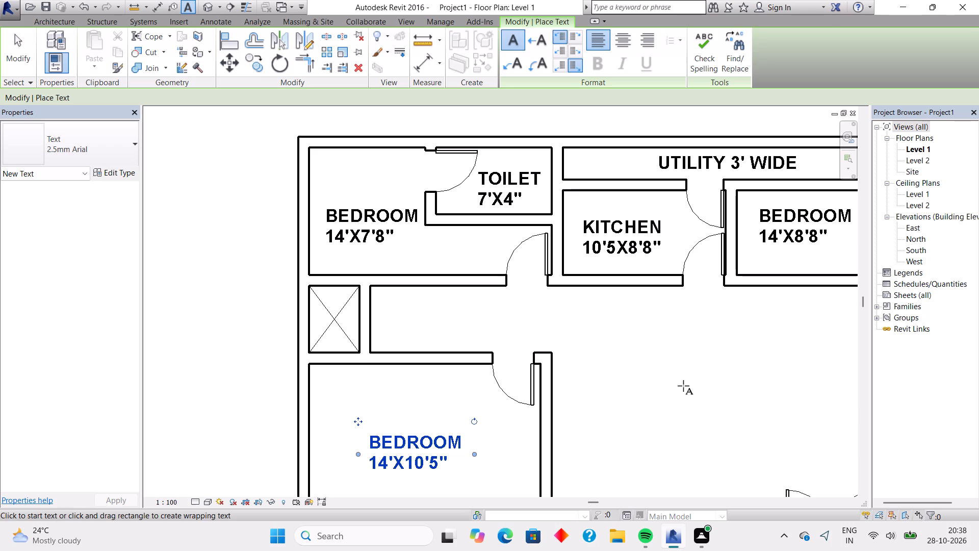
Add a bold two-line text label "LIVING HALL" and "24'5"X14'10"" in the large central space above the double entrance door.
scroll(688, 389, "down", 5)
middle_click_drag(688, 389, 586, 394)
middle_click(578, 394)
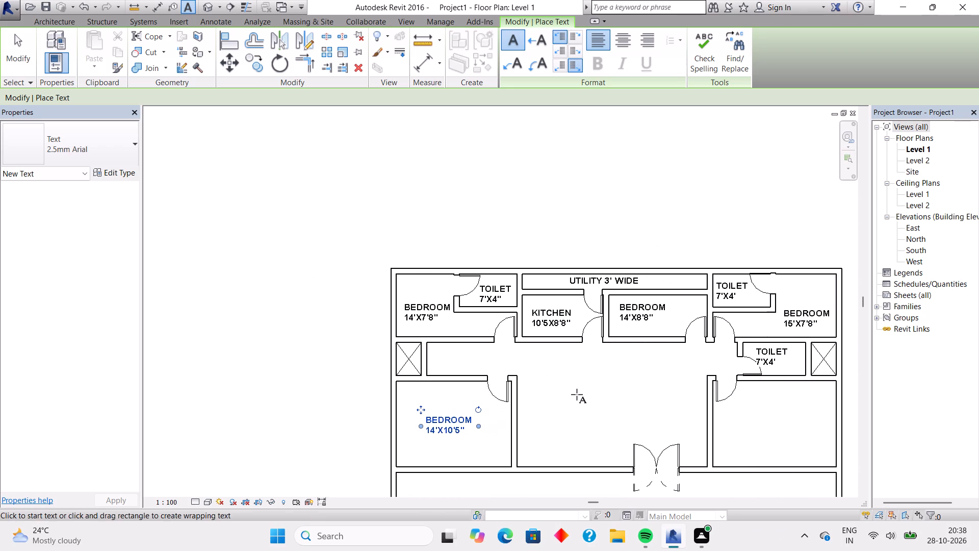
left_click(577, 389)
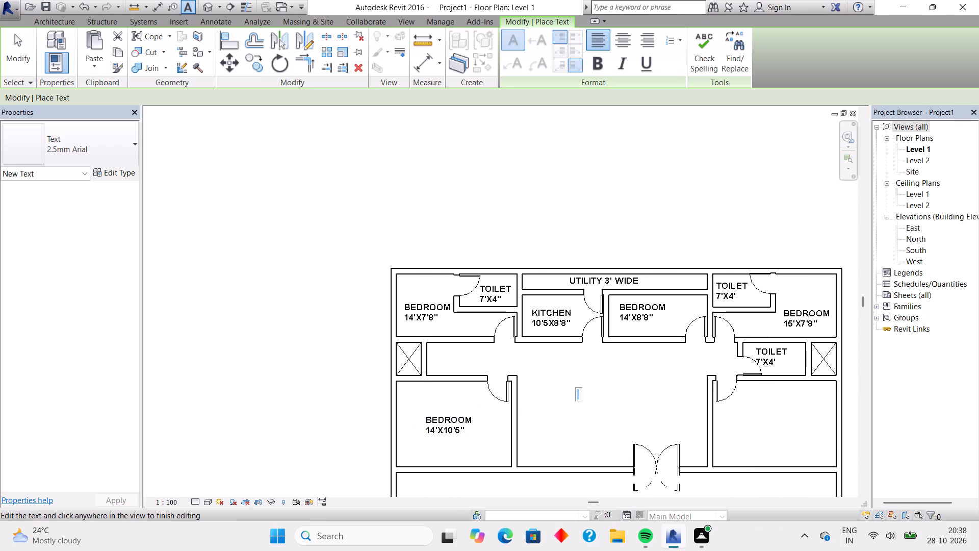
left_click(600, 69)
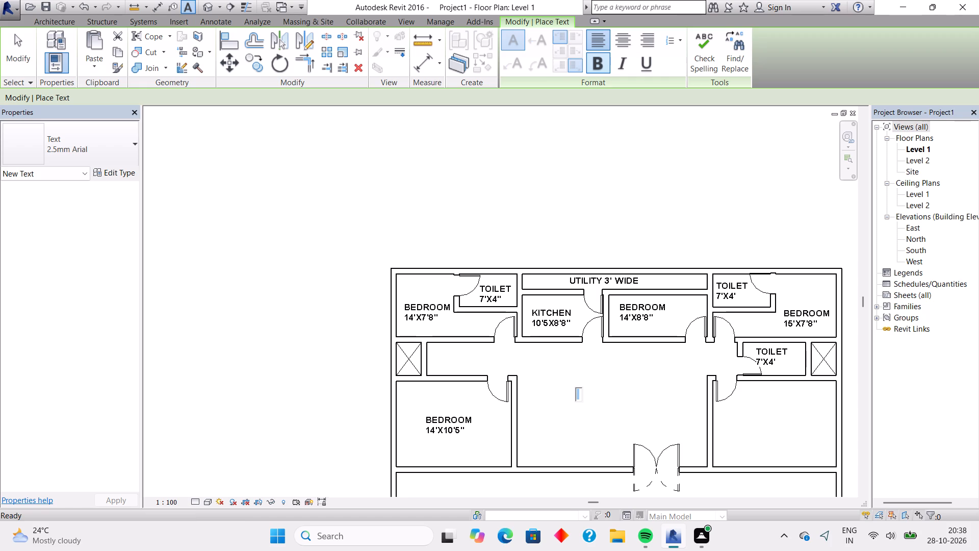
type("LIVING")
key("space")
type("HALL")
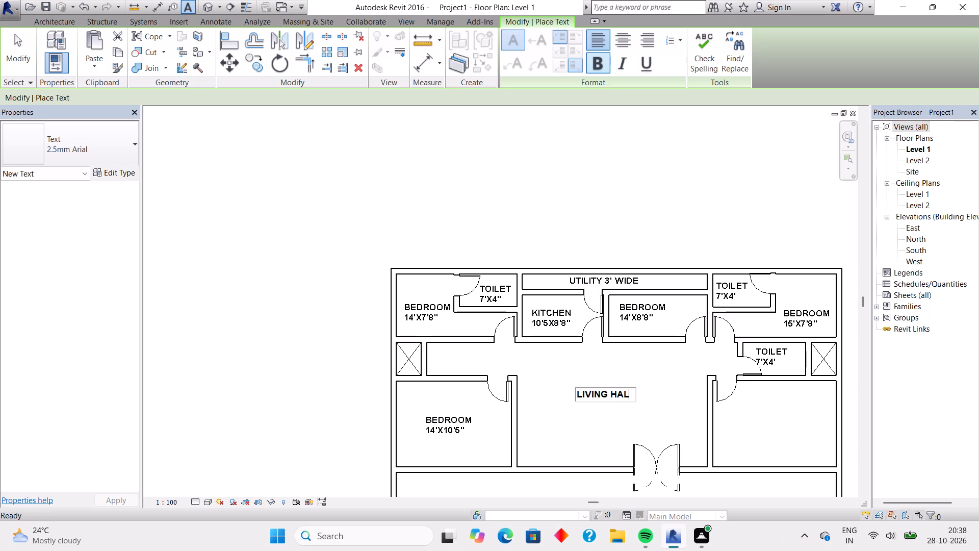
key("Return")
type("24'5")
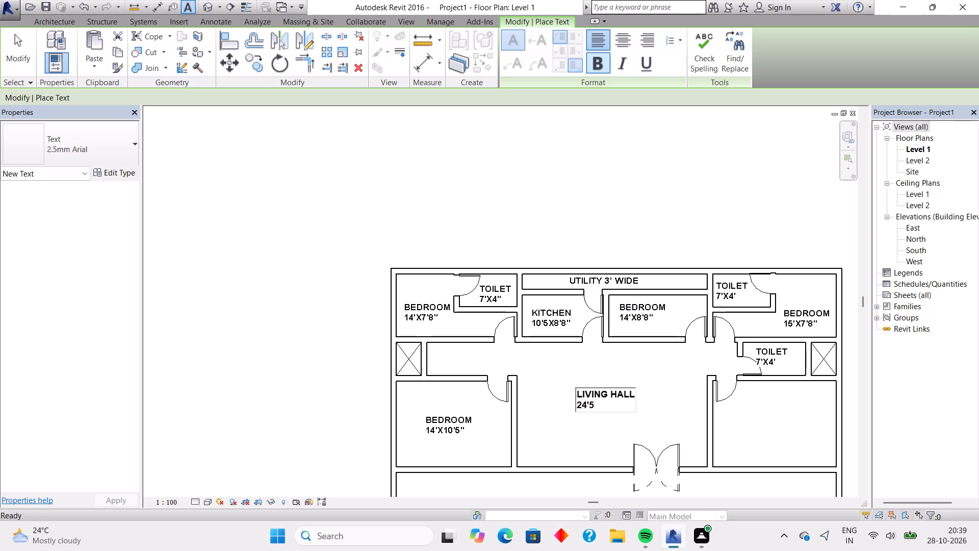
key("shift+quotedbl")
key("x")
type("14'")
type("10")
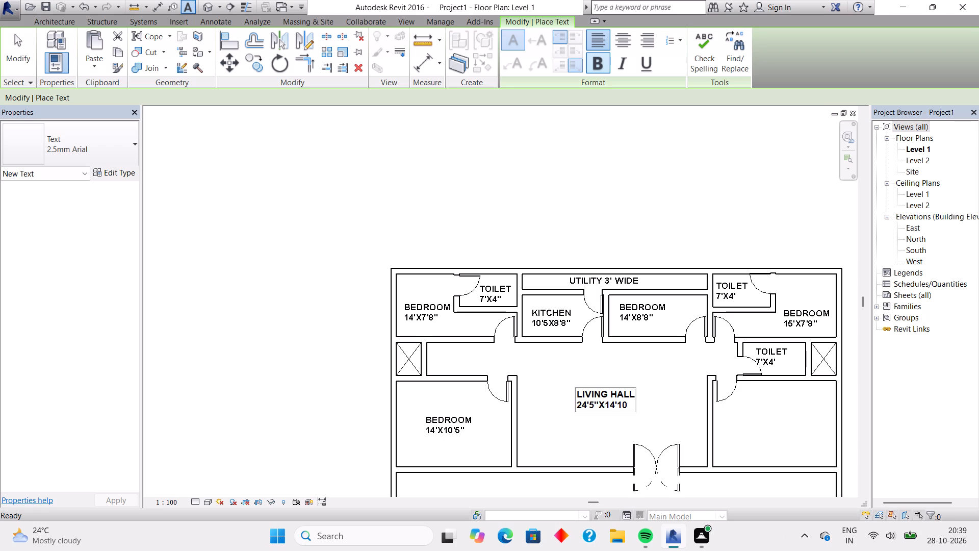
key("shift+quotedbl")
left_click(744, 408)
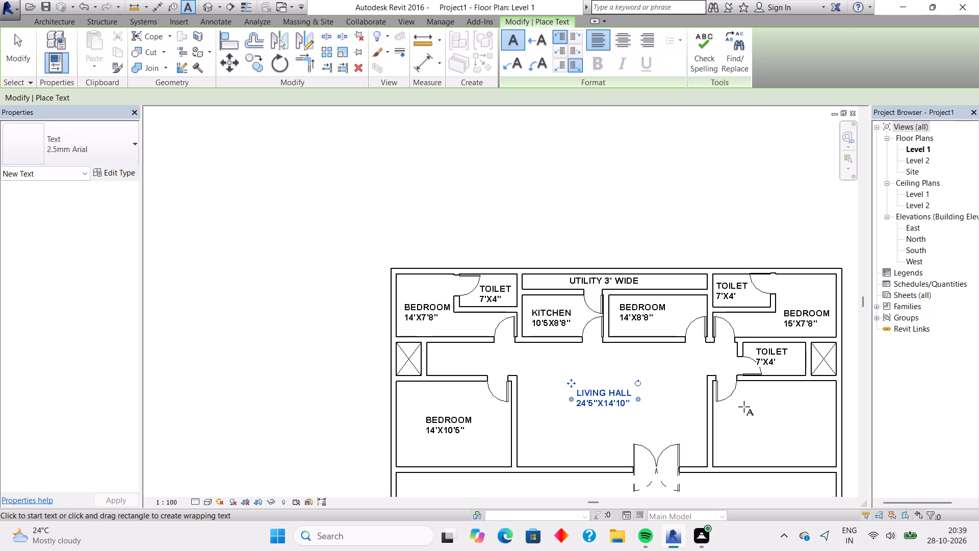
Add a bold two-line text label "DRAWING ROOM" and "15'X10'5"" in the large room right of the living hall.
left_click(744, 407)
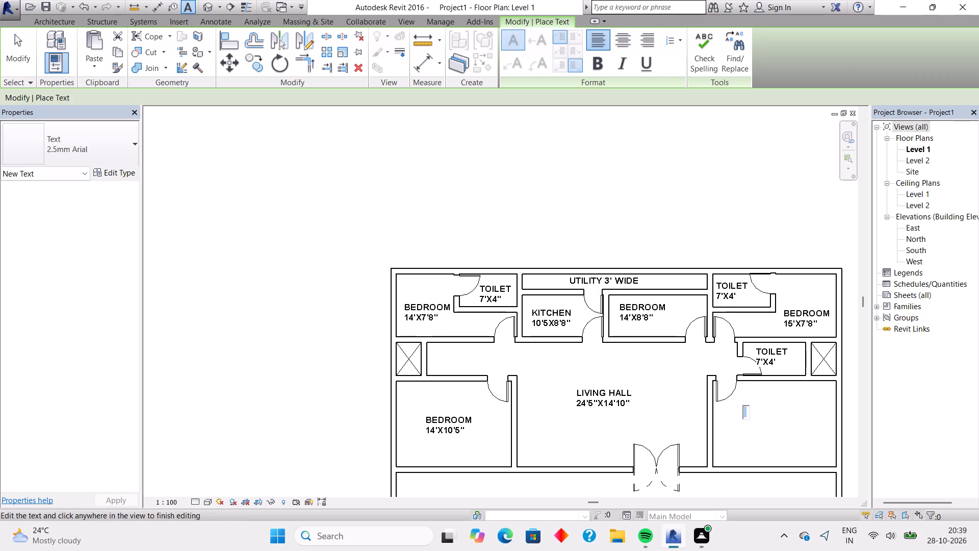
left_click(600, 70)
type("DRAW")
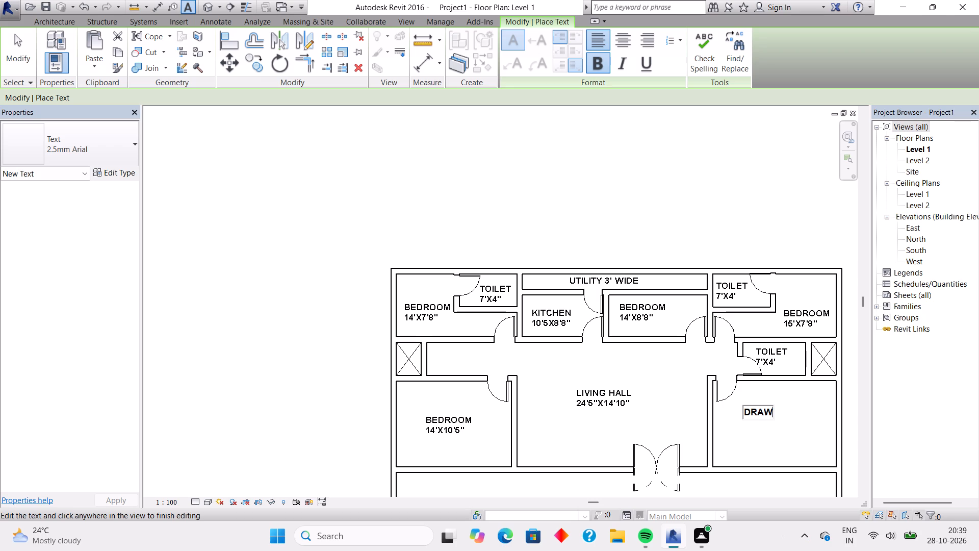
type("ING ROOM")
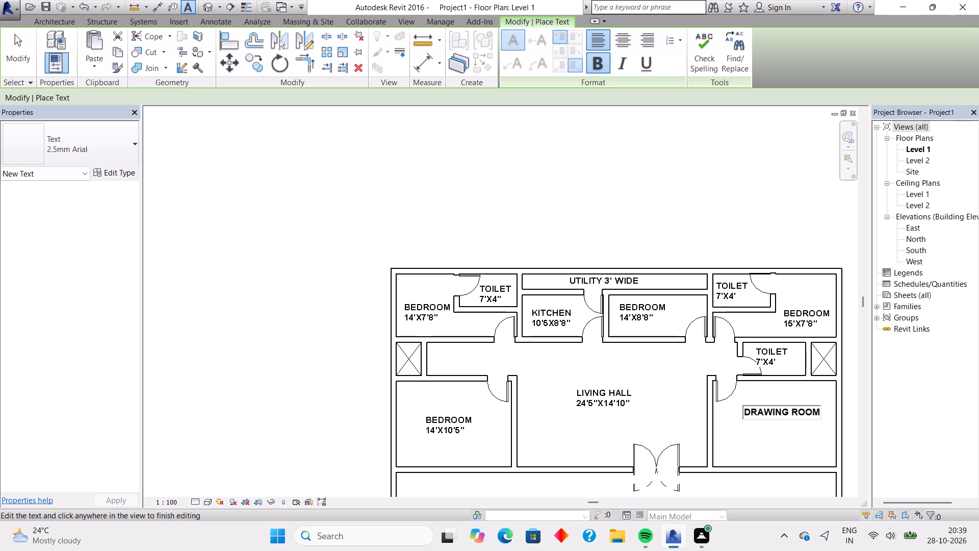
key("Return")
type("15'")
key("x")
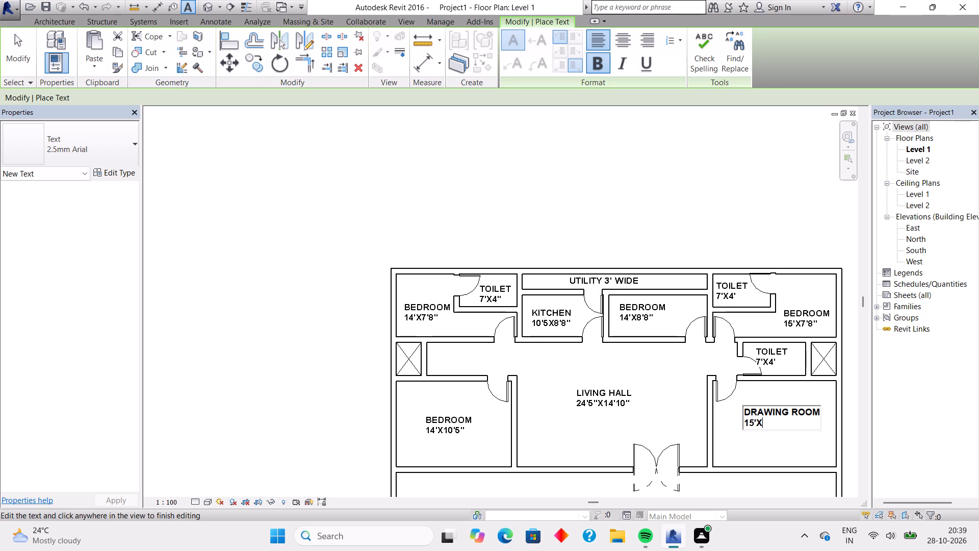
type("10")
key("apostrophe")
type("5\"")
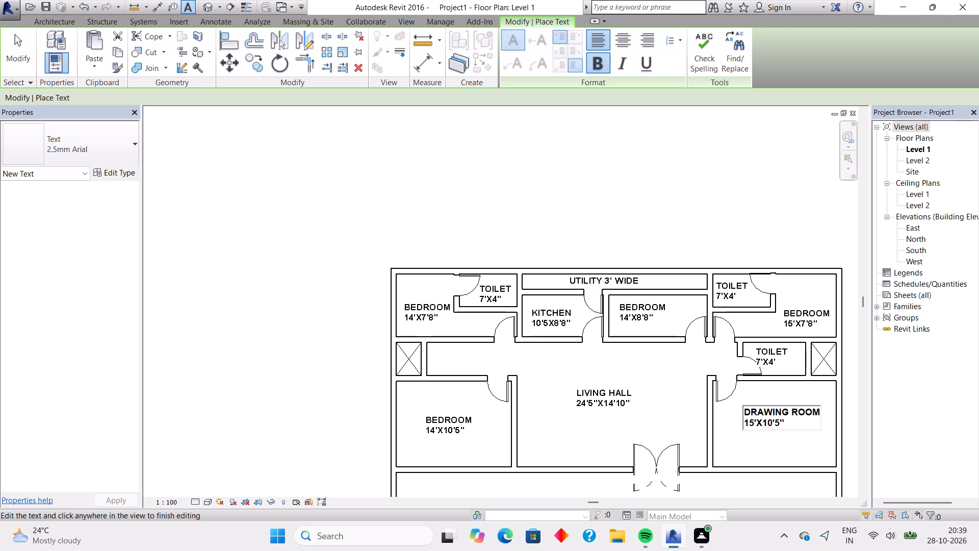
left_click(651, 366)
Add a bold two-line text label "TOILET" and "4'X5'" in the small room at the plan's lower-right corner, and end text placement.
scroll(700, 421, "down", 4)
middle_click_drag(700, 421, 688, 297)
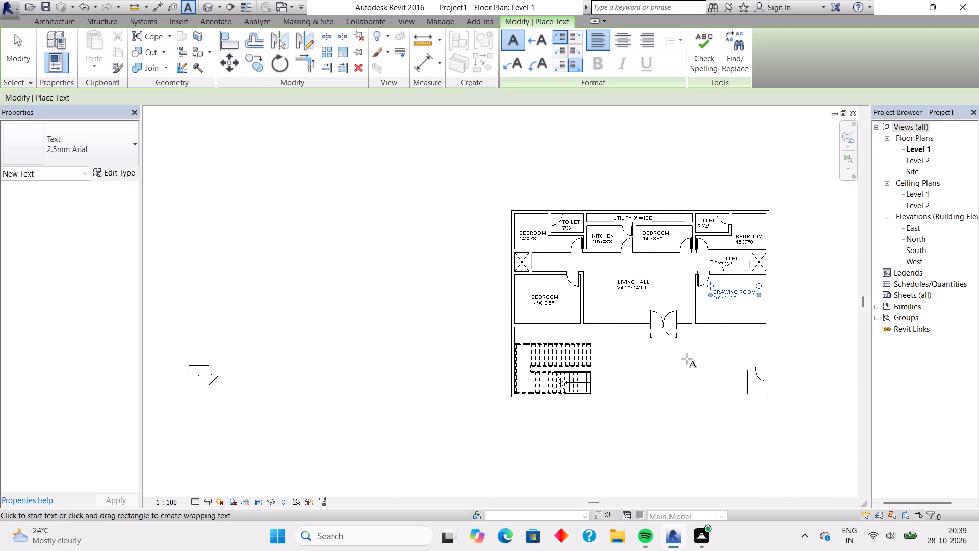
scroll(756, 386, "up", 5)
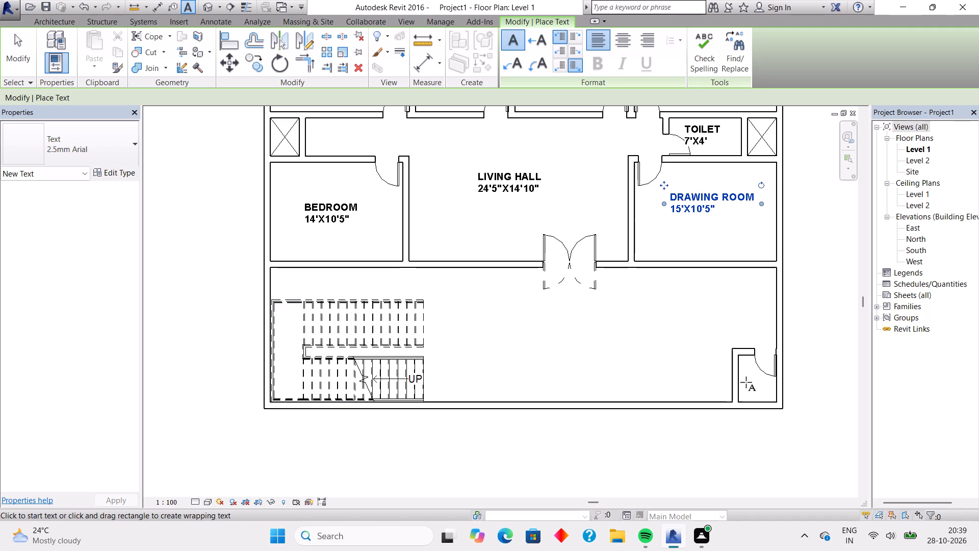
left_click(743, 380)
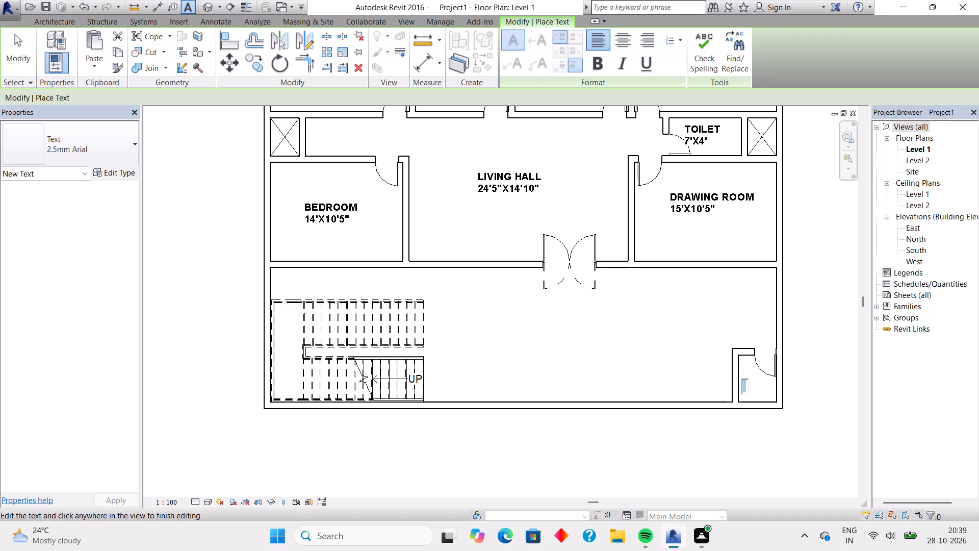
type("TOILET")
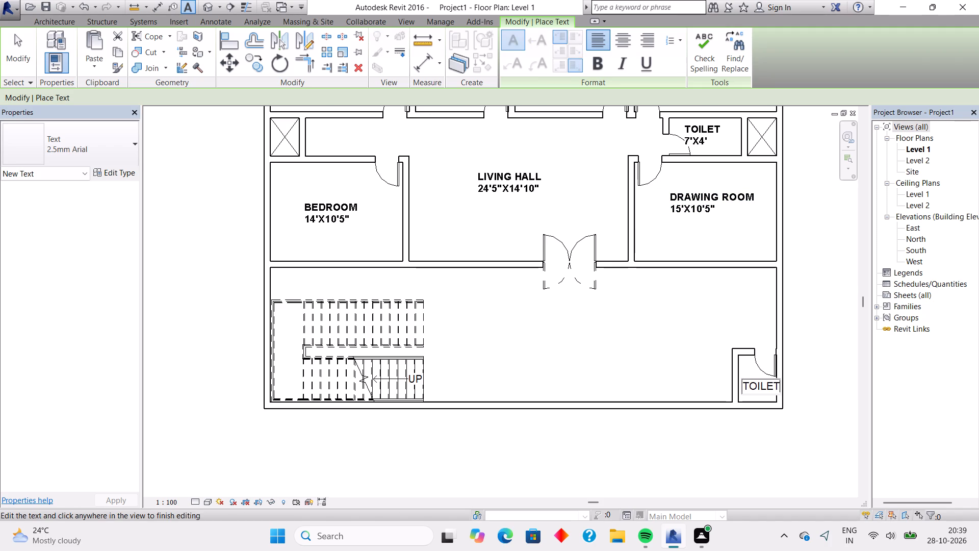
key("BackSpace")
key("BackSpace")
key("BackSpace")
key("BackSpace")
key("BackSpace")
key("BackSpace")
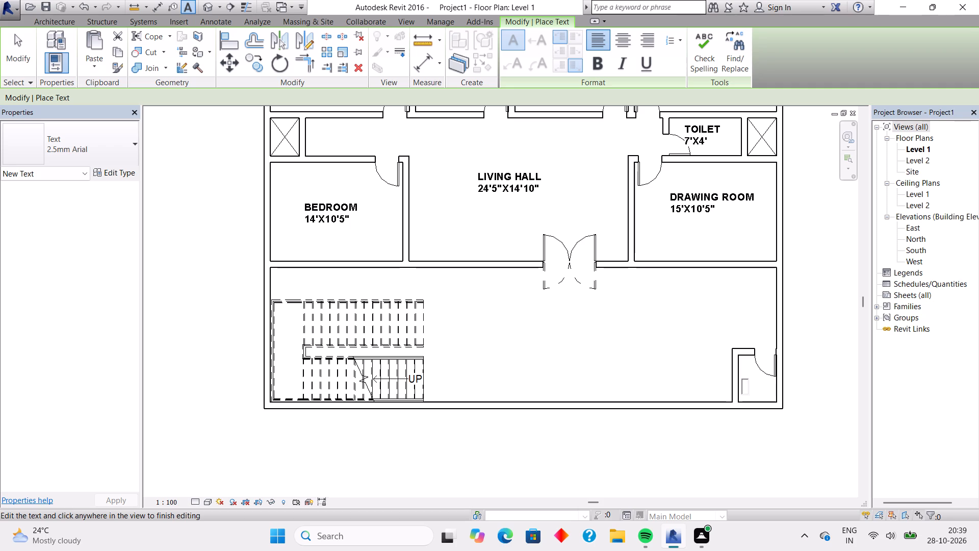
left_click(603, 66)
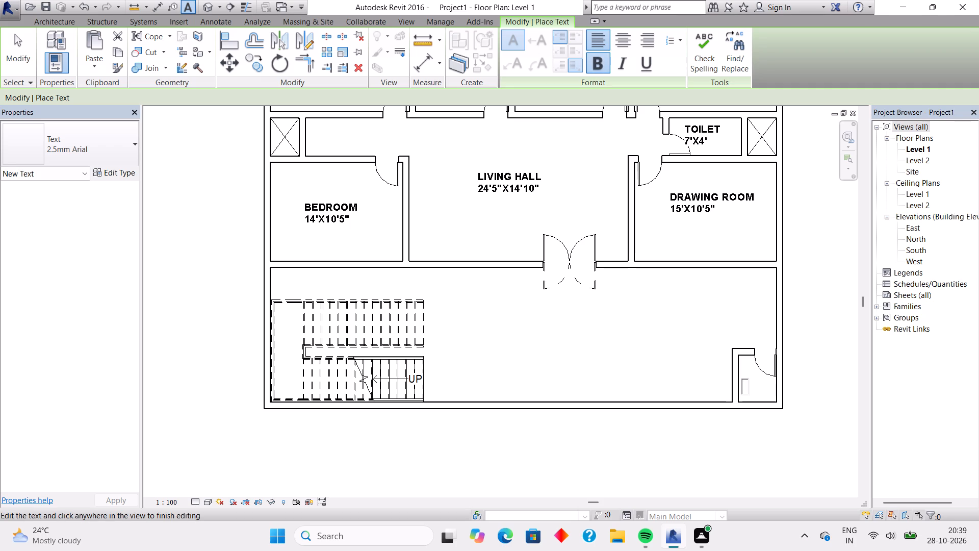
type("TOIET")
key("BackSpace")
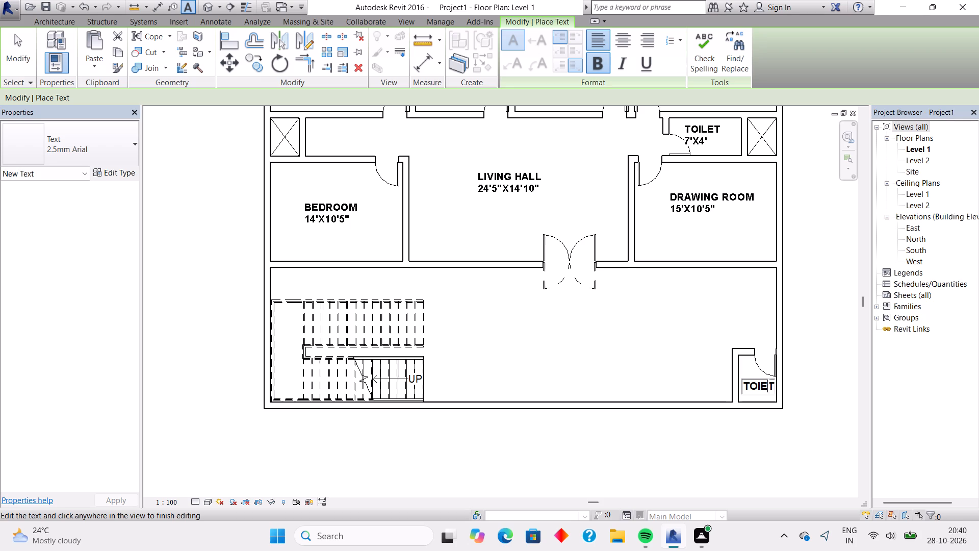
key("BackSpace")
type("LET")
key("Return")
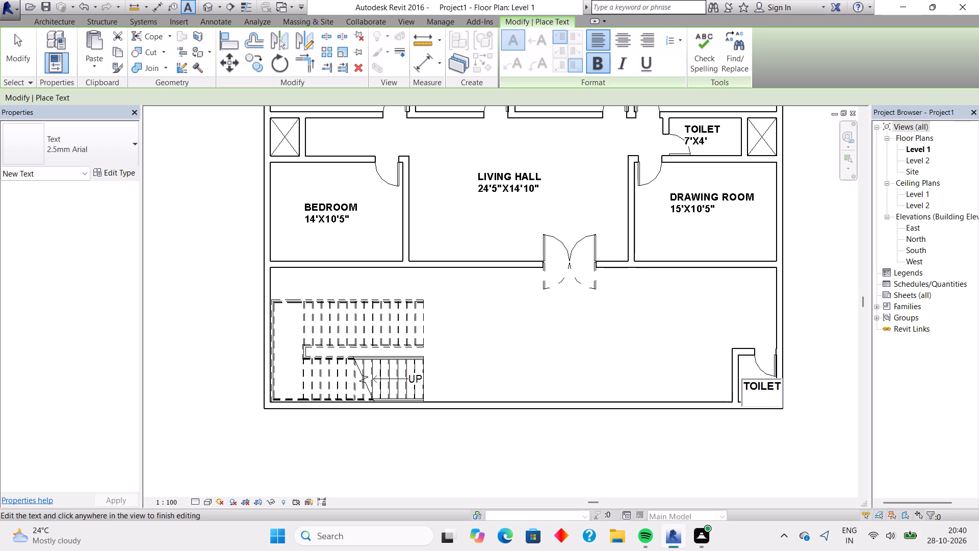
type("4'")
type("X5'")
left_click(785, 430)
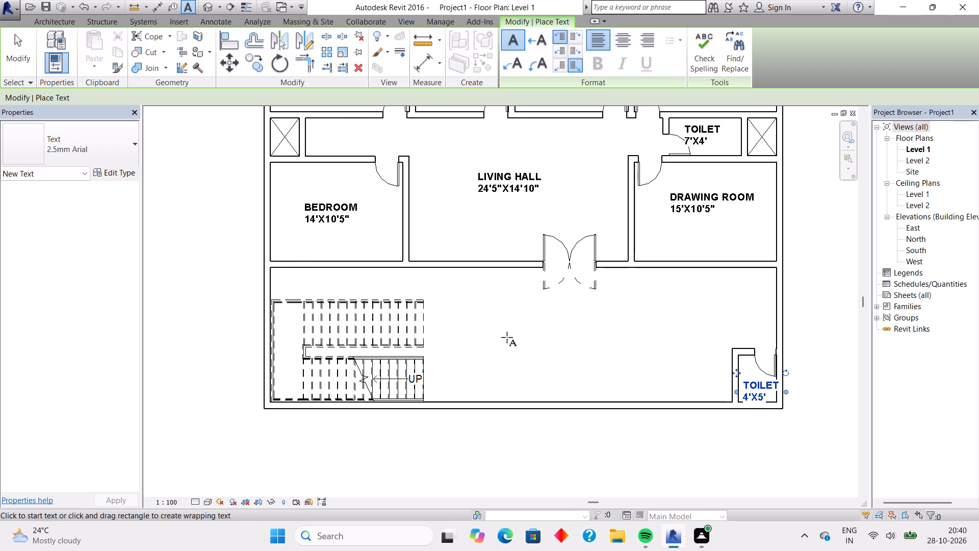
scroll(507, 337, "down", 4)
scroll(507, 337, "up", 3)
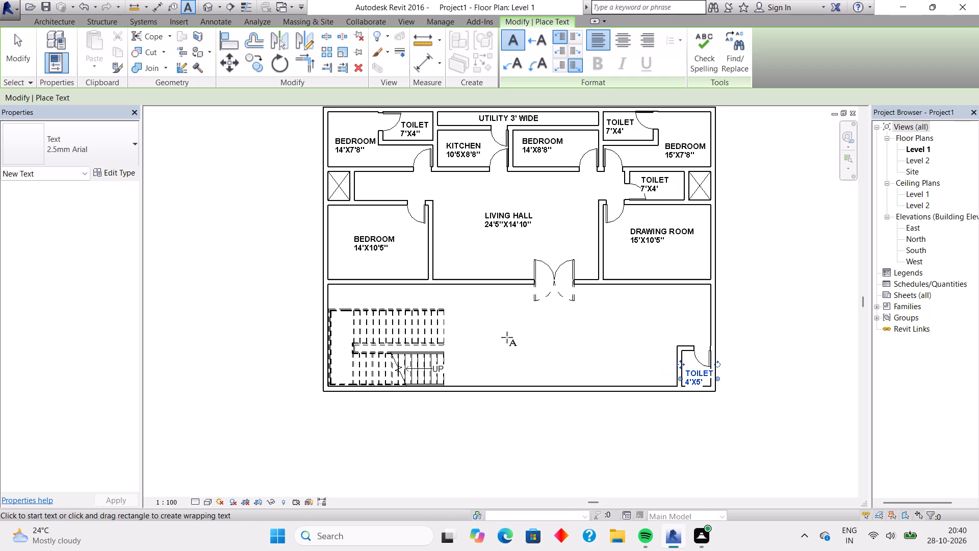
scroll(507, 337, "down", 3)
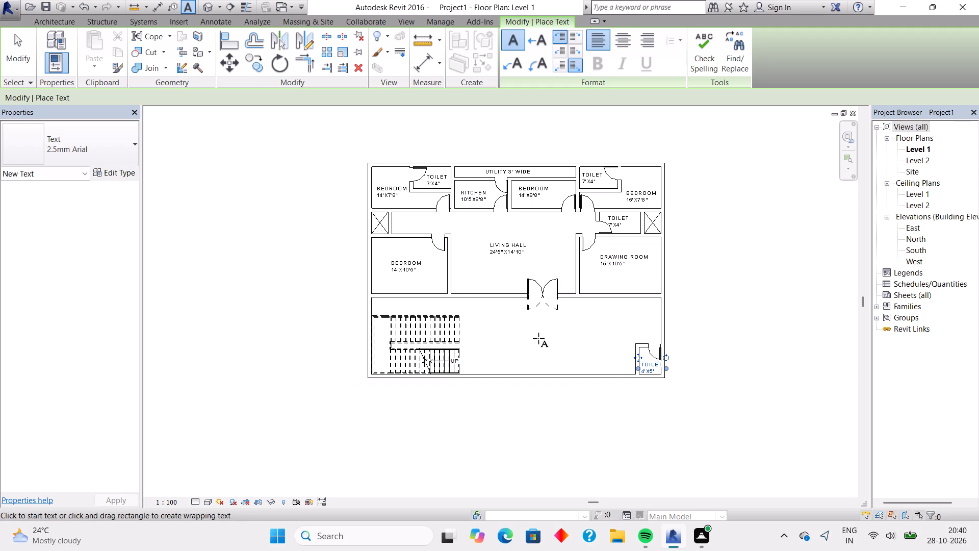
key("Escape")
key("Escape")
key("Escape")
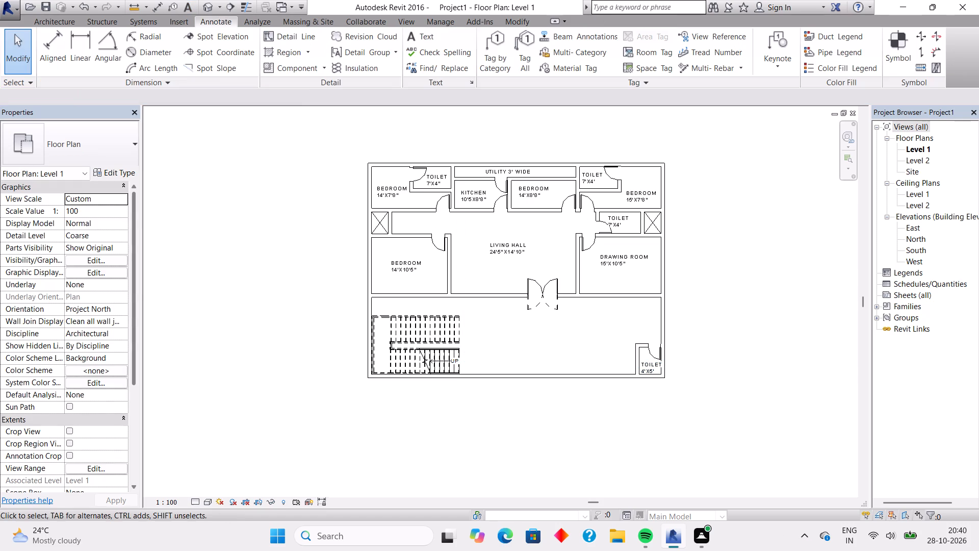
Move the U-shaped stair right, away from the left exterior wall, until its open end aligns with the double entrance door's left jamb.
scroll(548, 334, "up", 6)
left_click(333, 305)
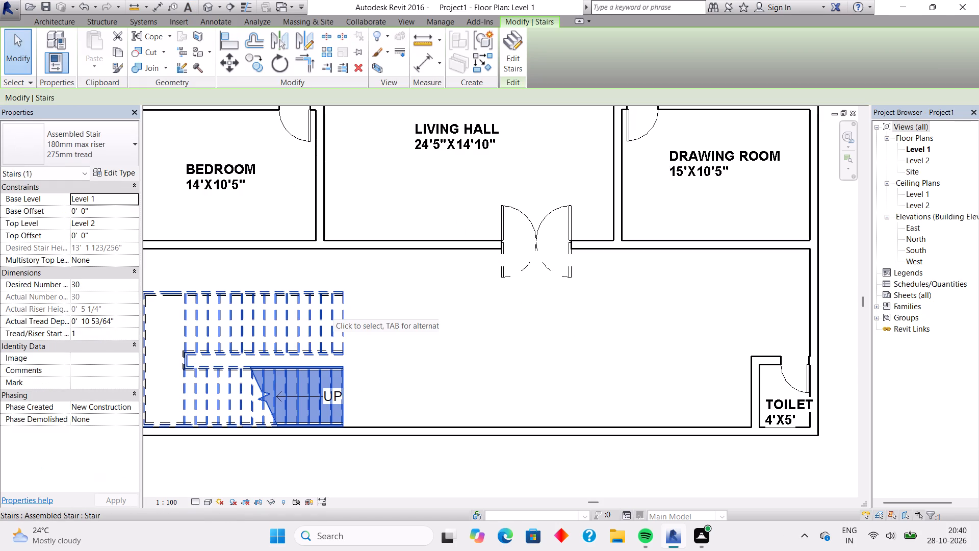
key("Right")
key("Right")
key("Right")
key("Right")
key("Right")
key("Right")
key("Right")
key("Right")
key("Right")
key("Right")
key("Right")
key("Right")
key("Right")
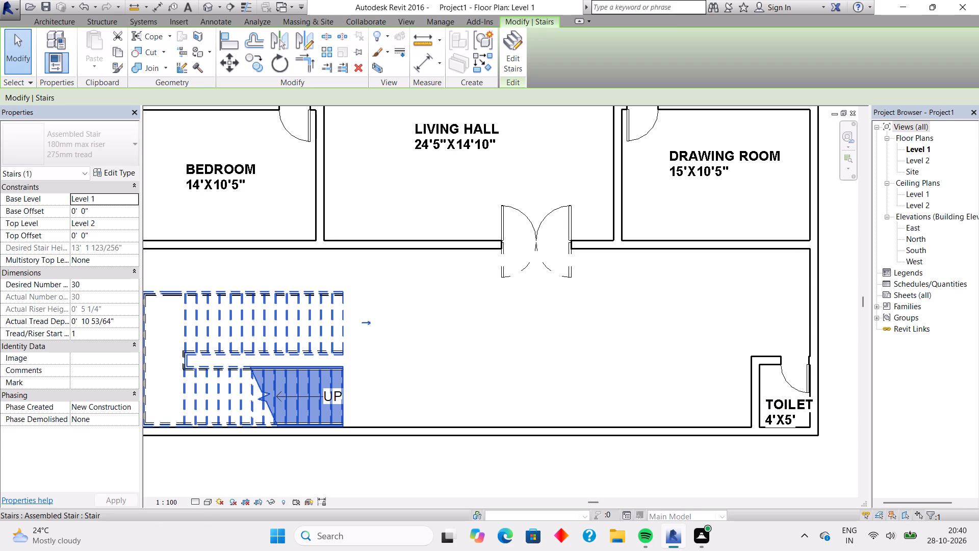
key("Right")
key("Right")
key("Right")
key("Right")
key("Right")
key("Right")
key("Right")
key("Right")
key("Right")
key("Right")
key("Right")
key("Right")
key("Right")
key("Right")
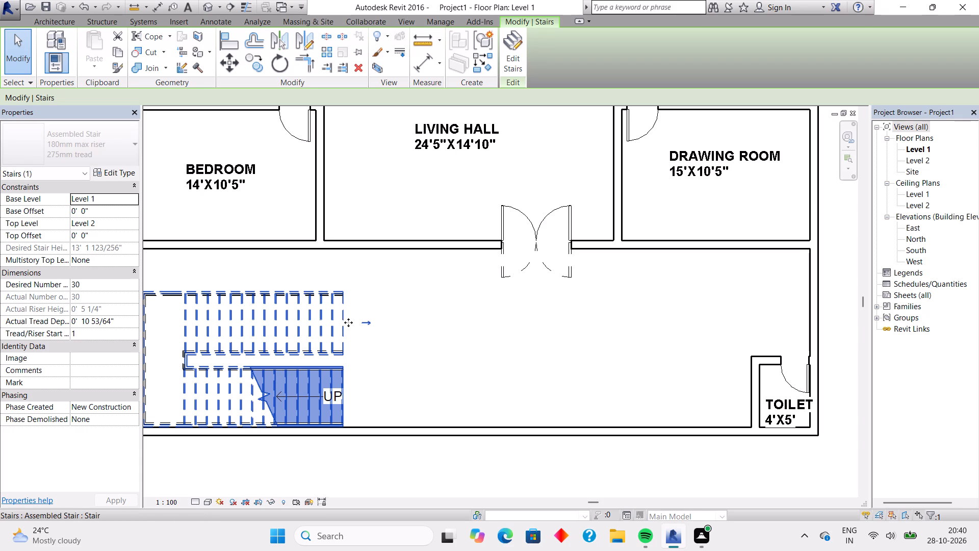
scroll(582, 330, "down", 3)
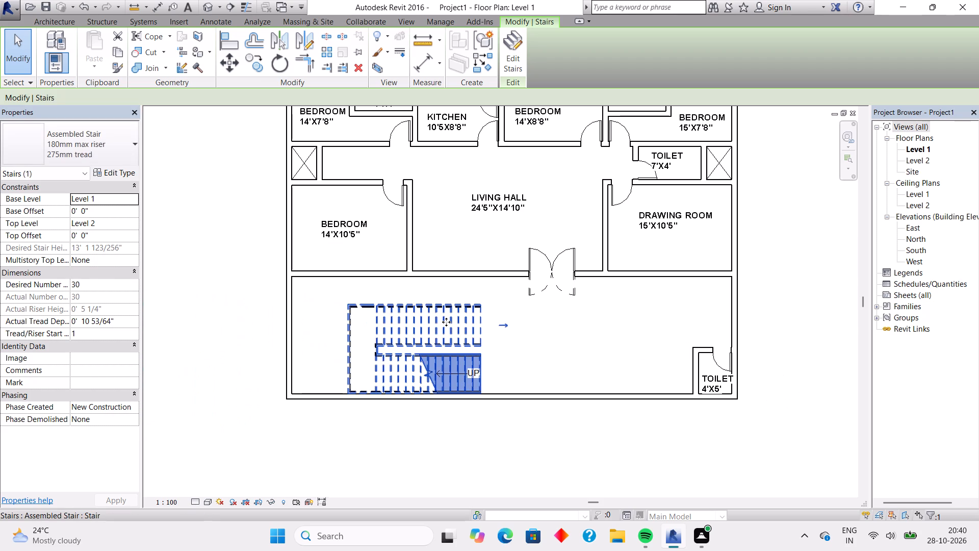
left_click(446, 322)
key("Right")
key("Right")
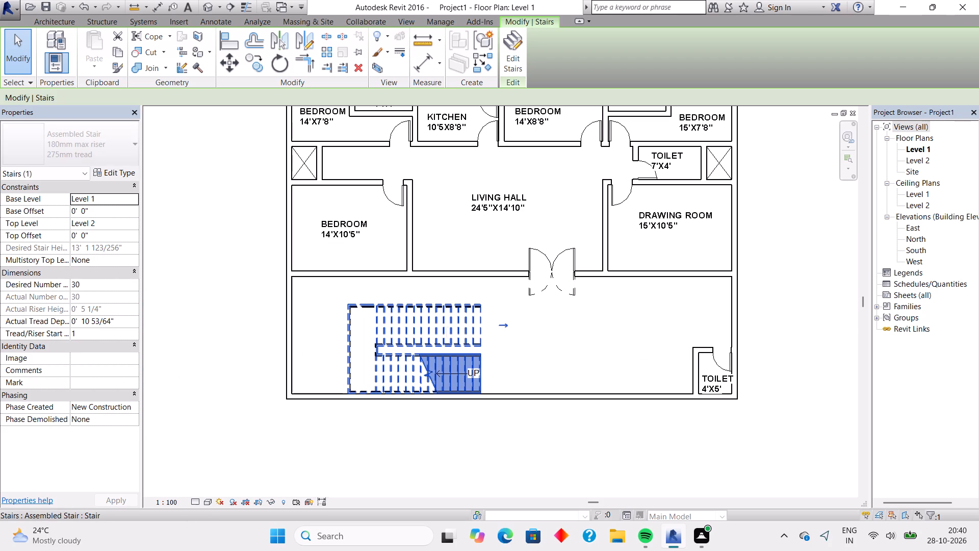
key("Right")
key("Right")
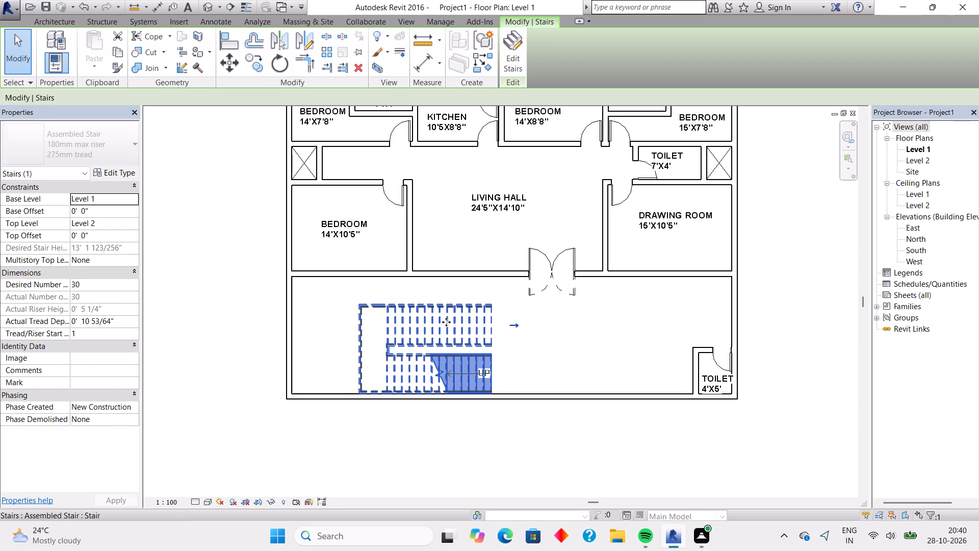
key("Right")
key("Right")
key("Right")
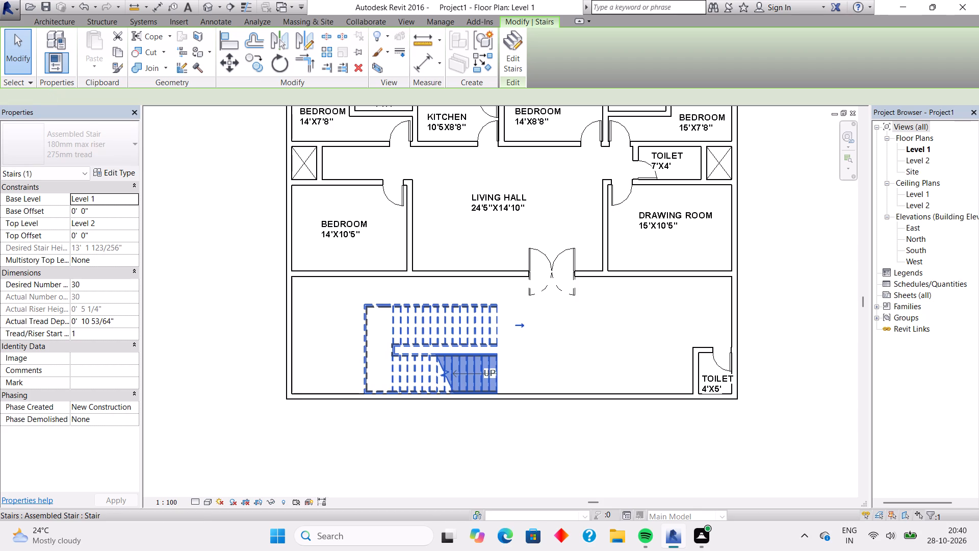
key("Right")
key("Right")
key("Right")
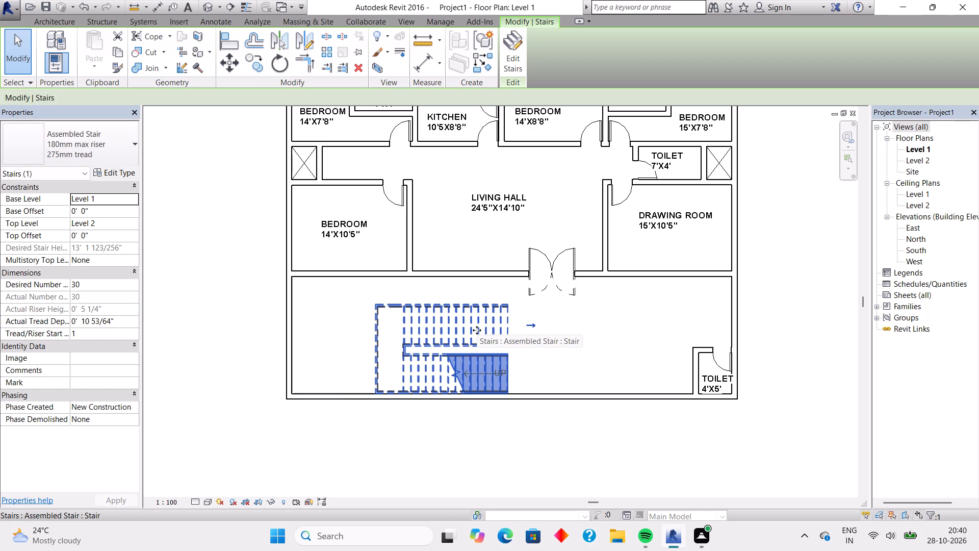
key("Right")
key("Right")
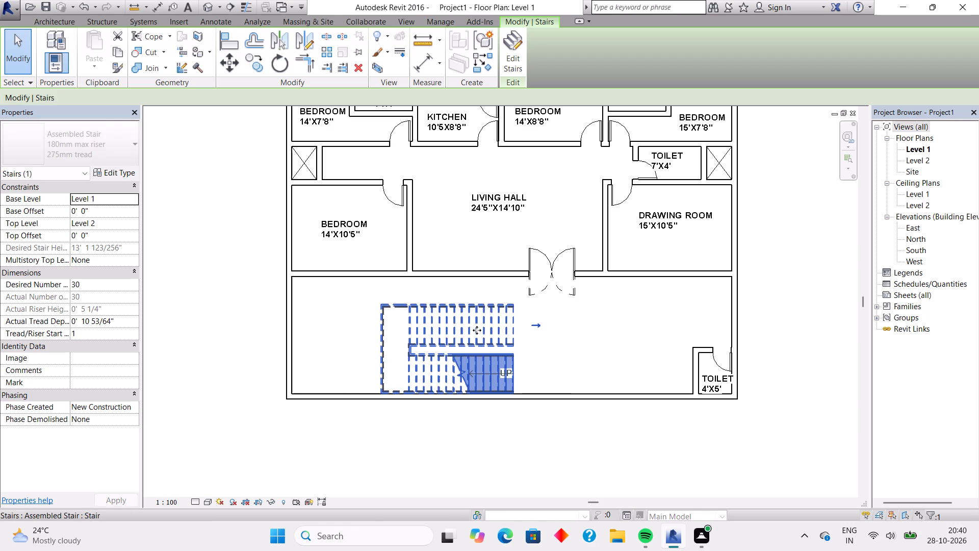
key("Right")
key("Right")
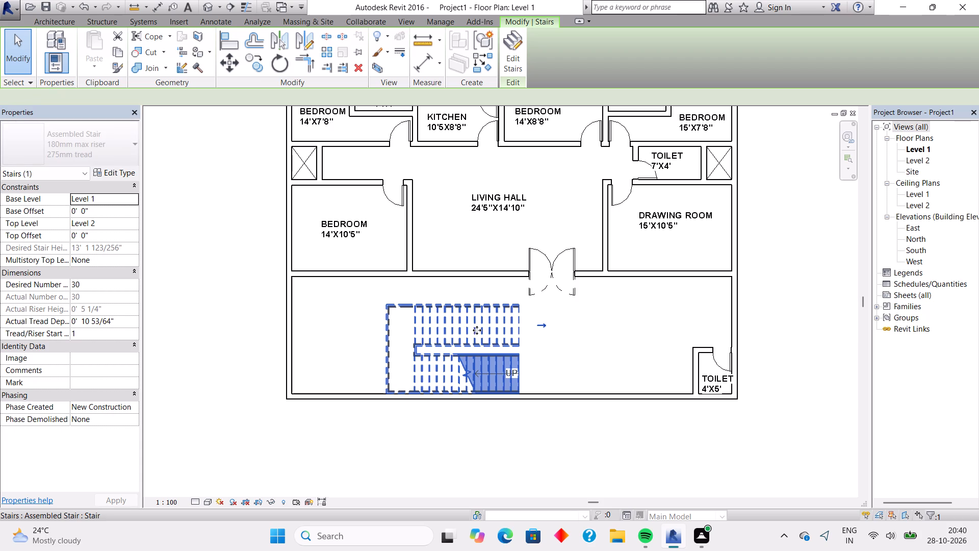
key("Right")
key("Right")
key("Right")
key("Right")
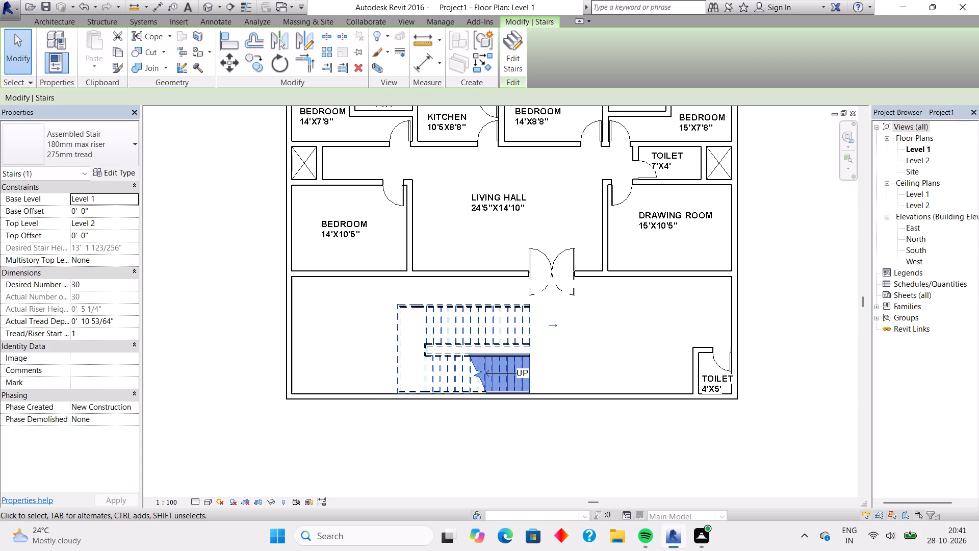
Trim the left exterior wall to a corner with the horizontal wall below the 14'X10'5" bedroom, removing its lower portion.
left_click(307, 64)
left_click(285, 222)
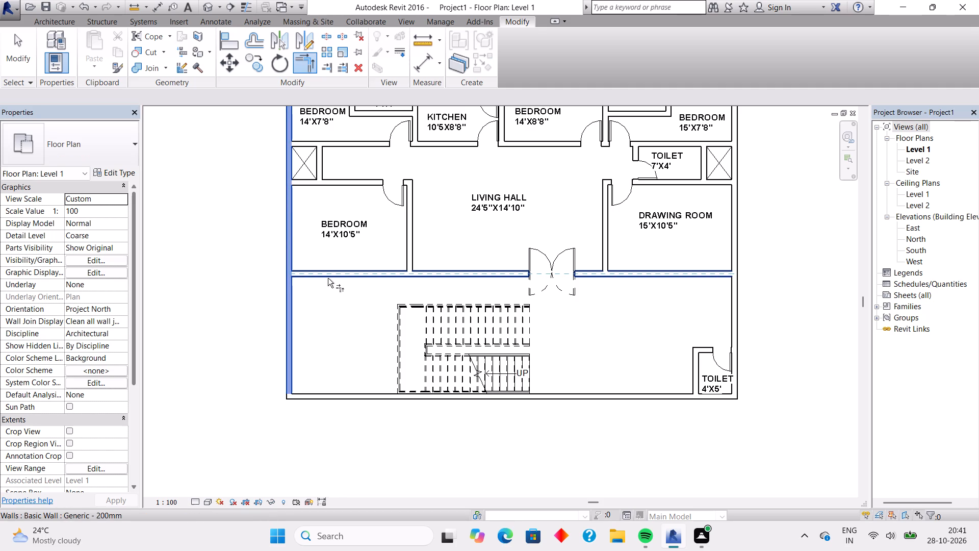
left_click(328, 278)
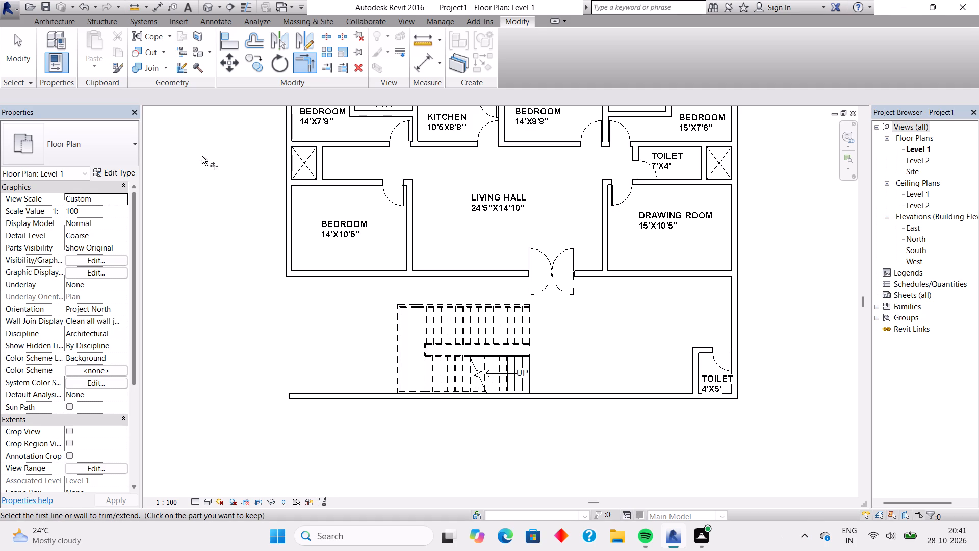
Draw a vertical Generic - 200mm wall about 14'3" long just left of the stair, between the horizontal wall and the bottom exterior wall.
left_click(70, 22)
left_click(52, 39)
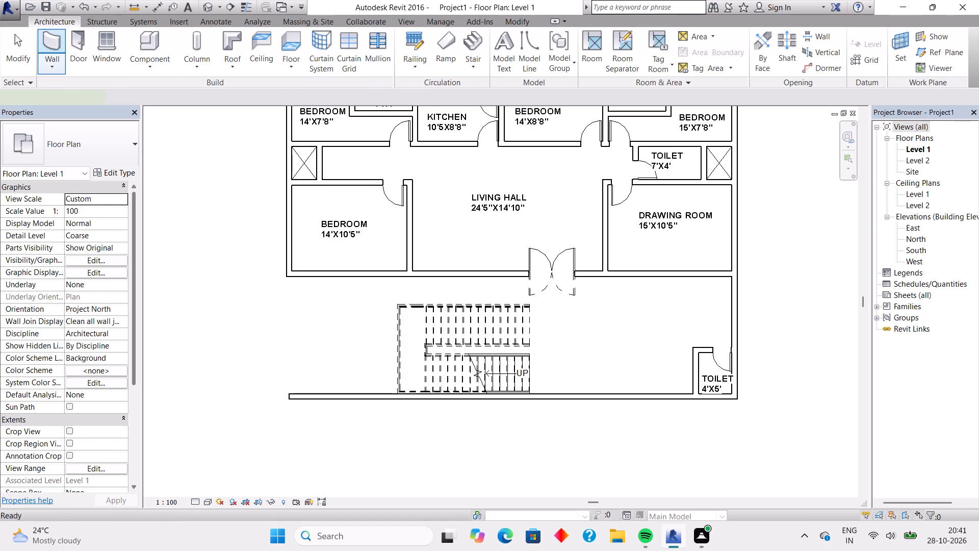
left_click(379, 281)
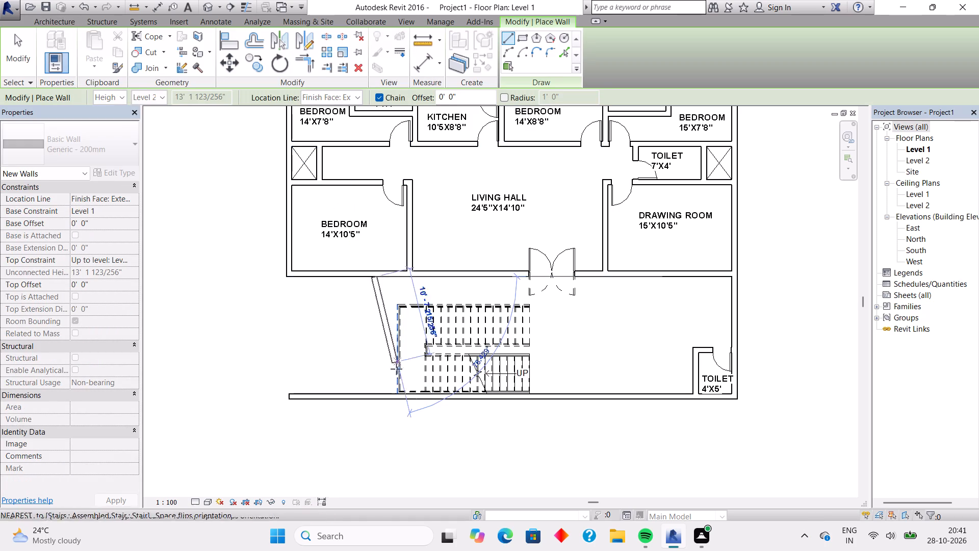
key("Escape")
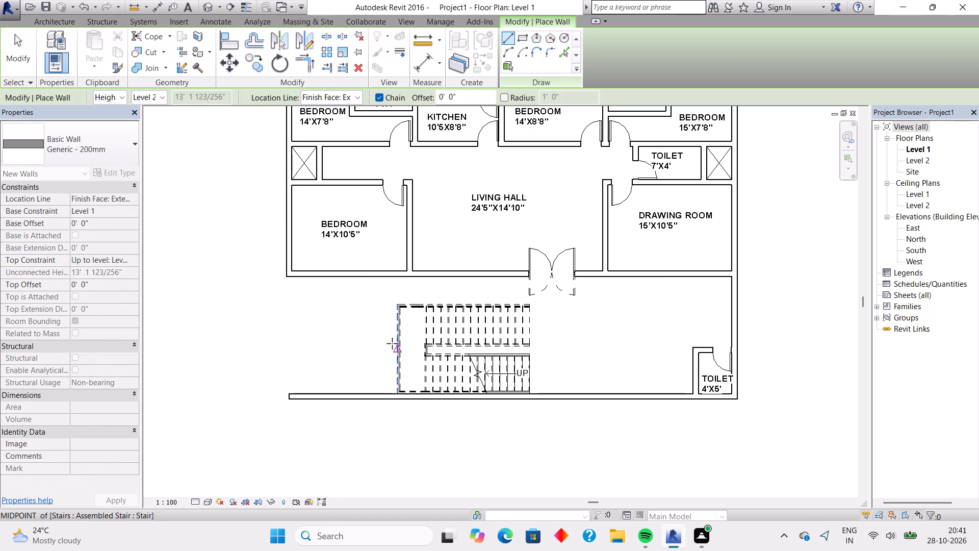
scroll(392, 343, "up", 5)
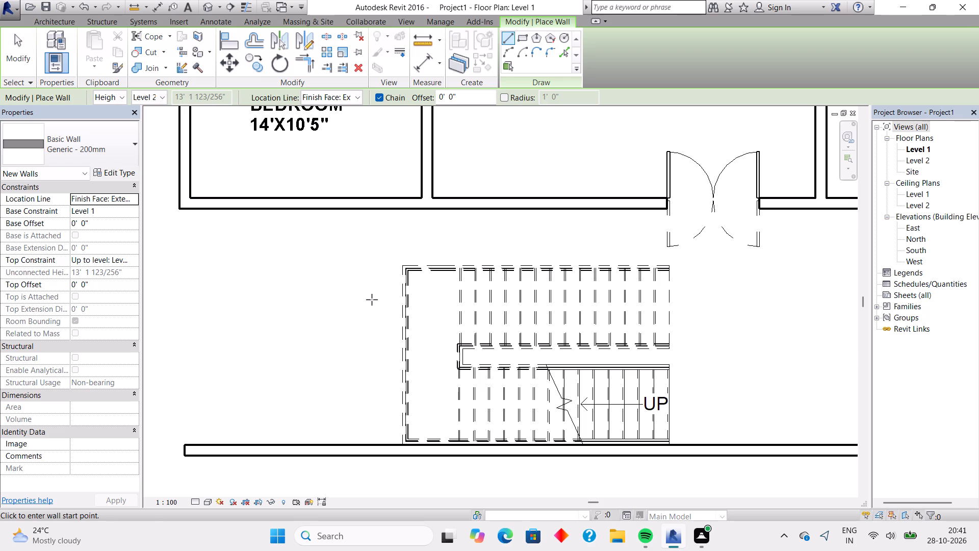
left_click(383, 208)
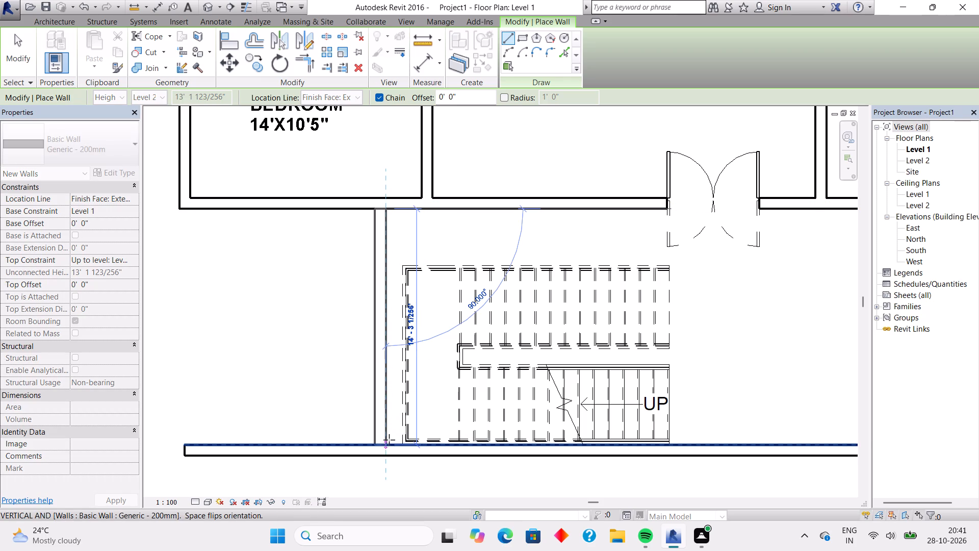
left_click(389, 440)
key("Escape")
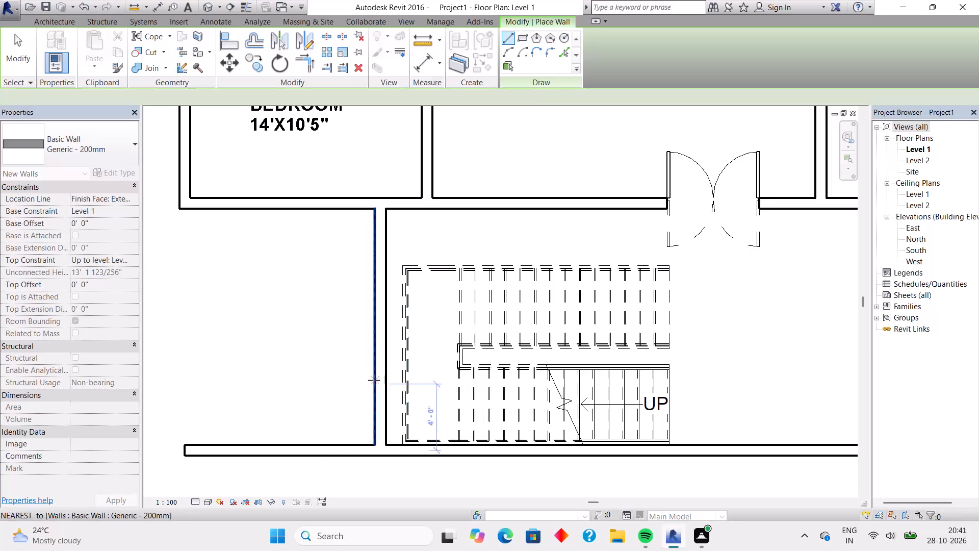
key("Escape")
Shift the new vertical wall right until it sits against the left edge of the stair landing.
left_click(374, 380)
key("Right")
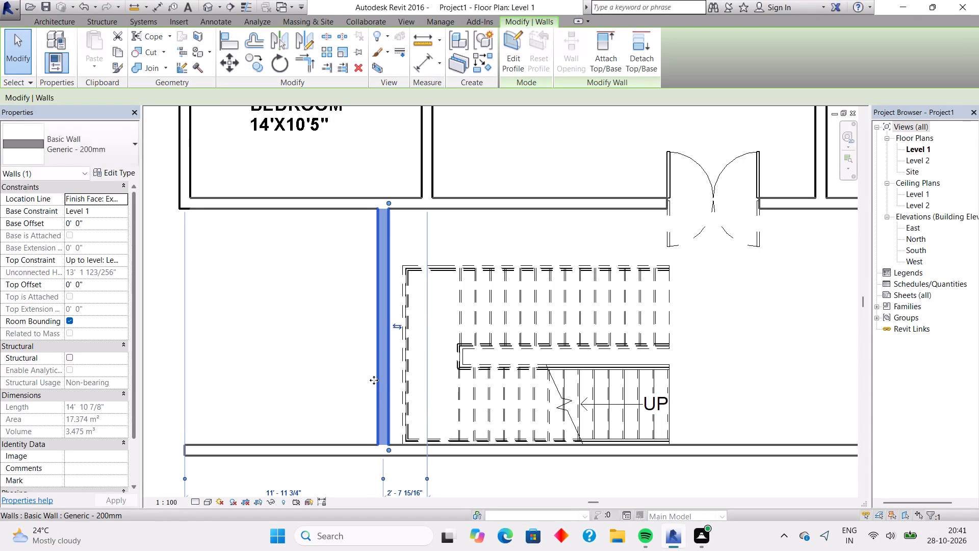
key("Right")
key("Right")
key("Right")
key("Right")
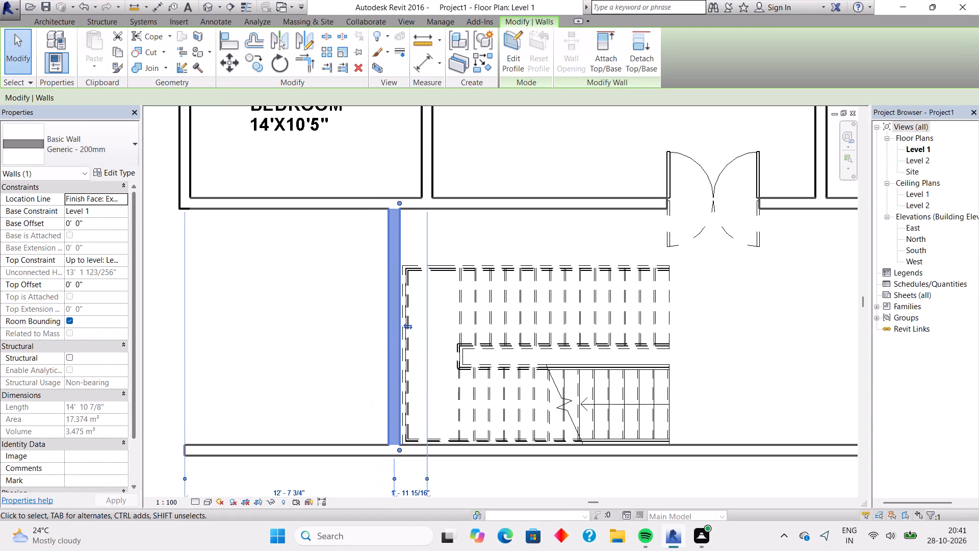
key("Escape")
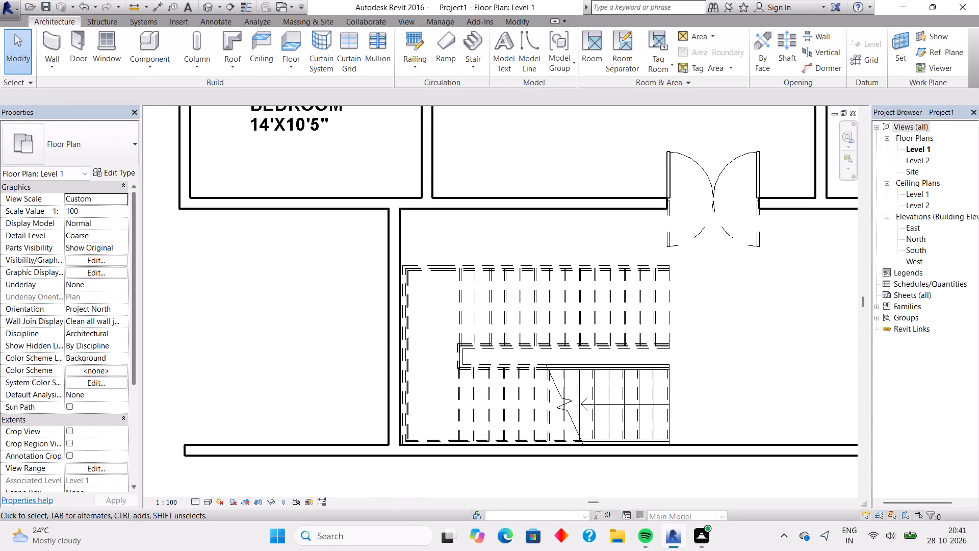
Trim the bottom exterior wall to a corner with the new vertical wall, keeping the portion under the stair.
scroll(374, 380, "down", 2)
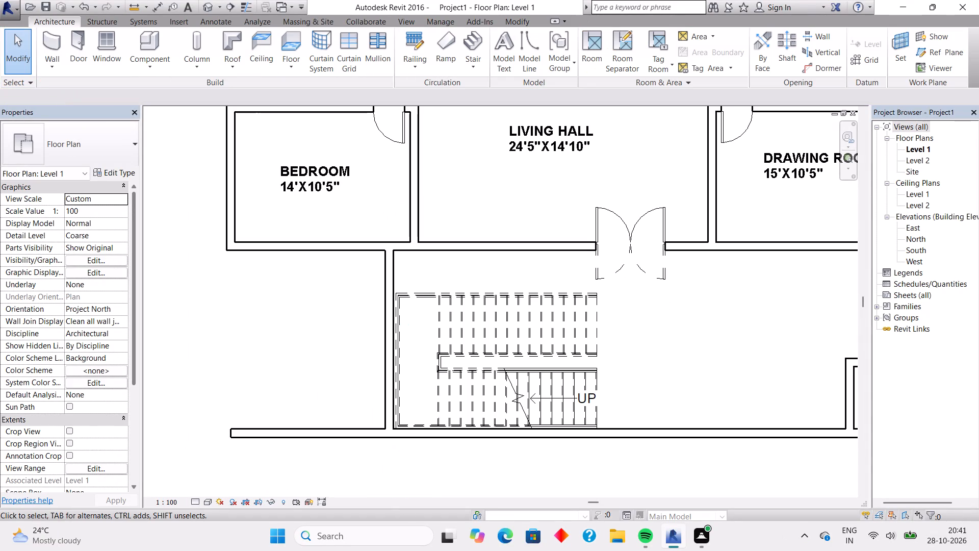
scroll(374, 380, "down", 2)
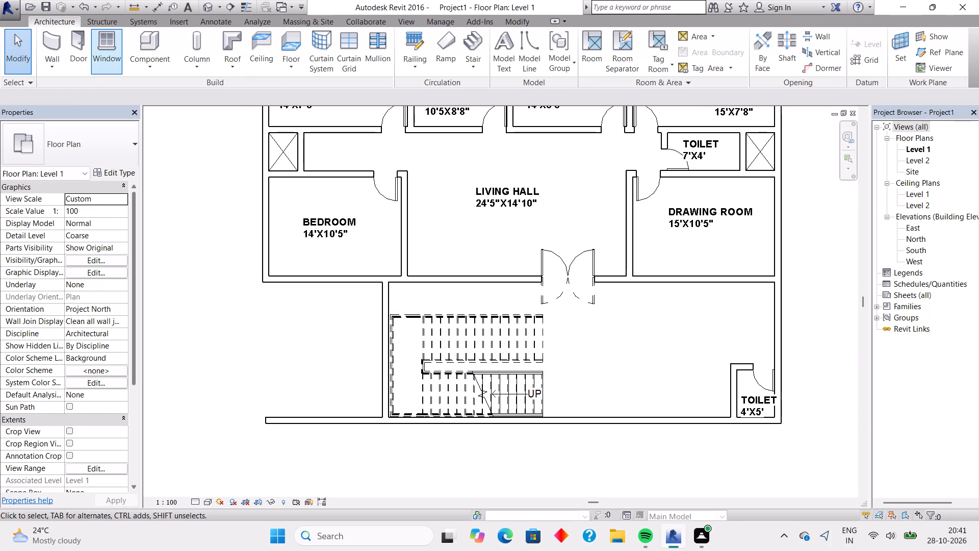
left_click(418, 428)
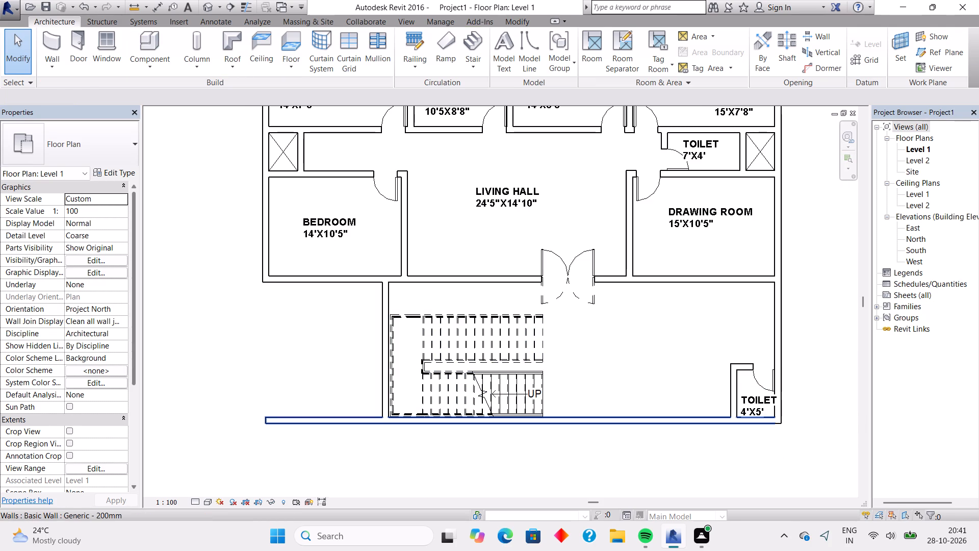
left_click(306, 65)
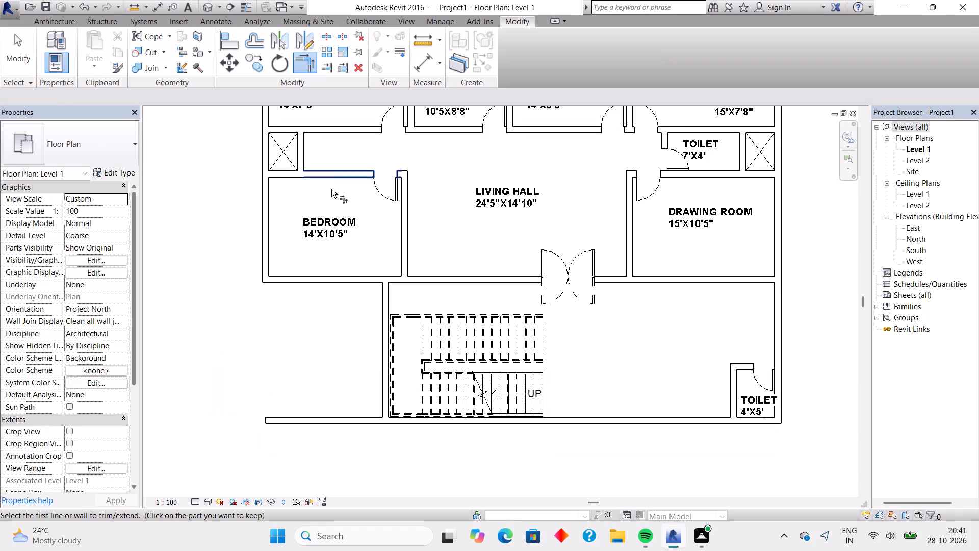
left_click(380, 399)
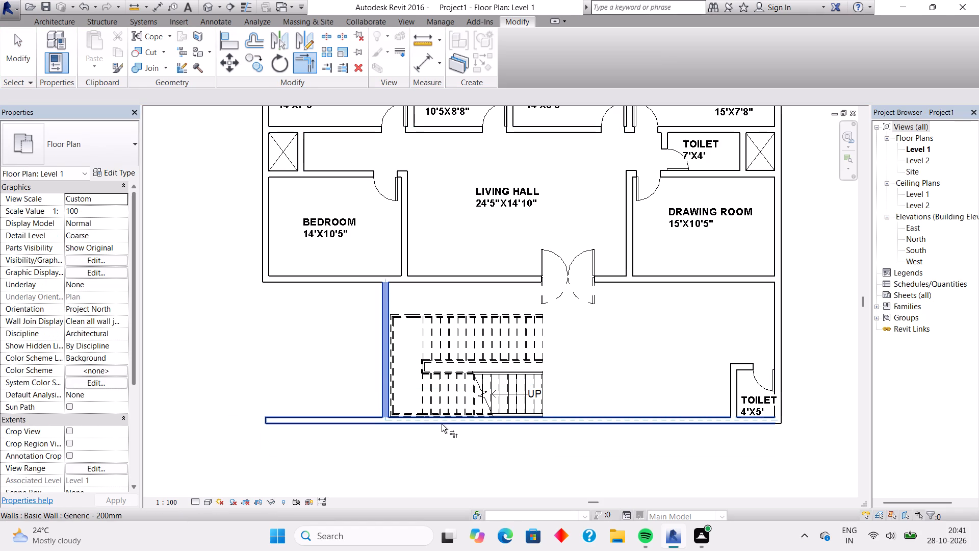
left_click(443, 423)
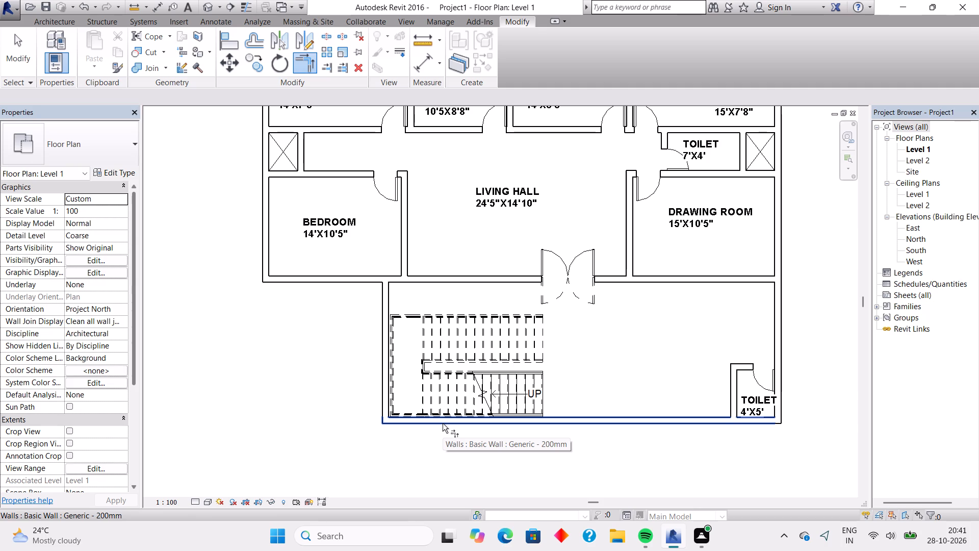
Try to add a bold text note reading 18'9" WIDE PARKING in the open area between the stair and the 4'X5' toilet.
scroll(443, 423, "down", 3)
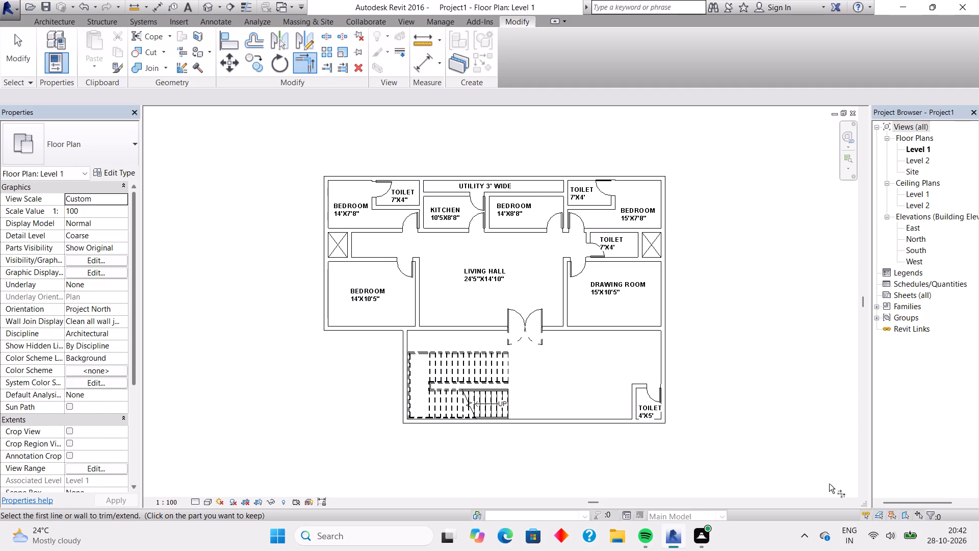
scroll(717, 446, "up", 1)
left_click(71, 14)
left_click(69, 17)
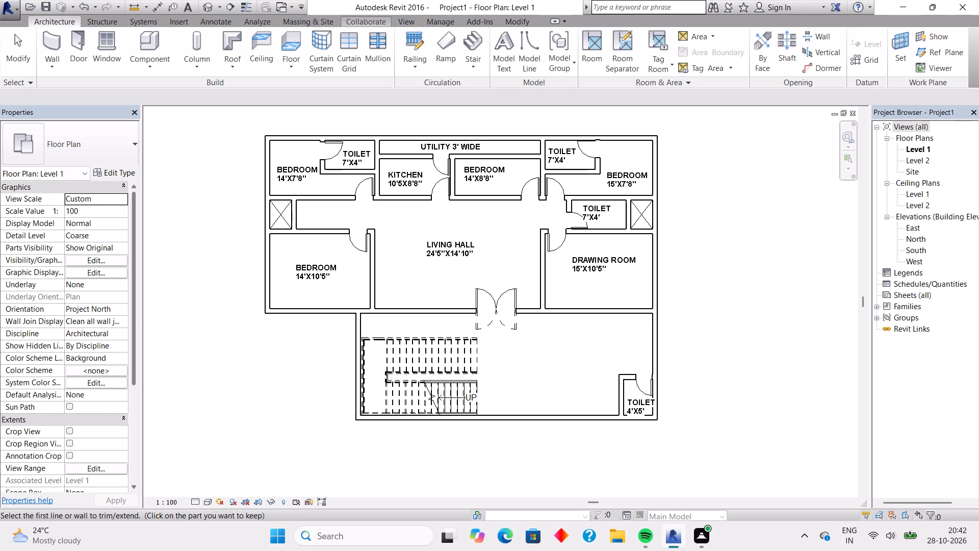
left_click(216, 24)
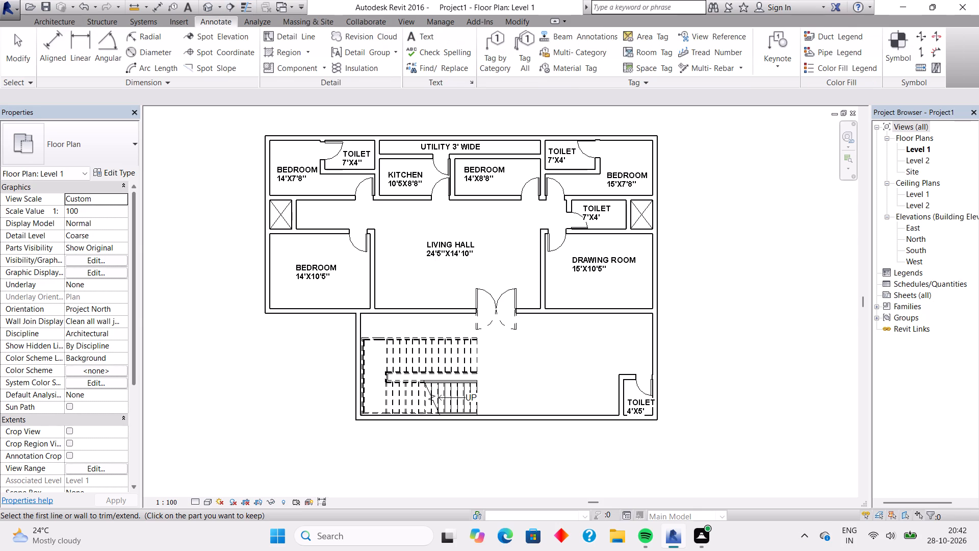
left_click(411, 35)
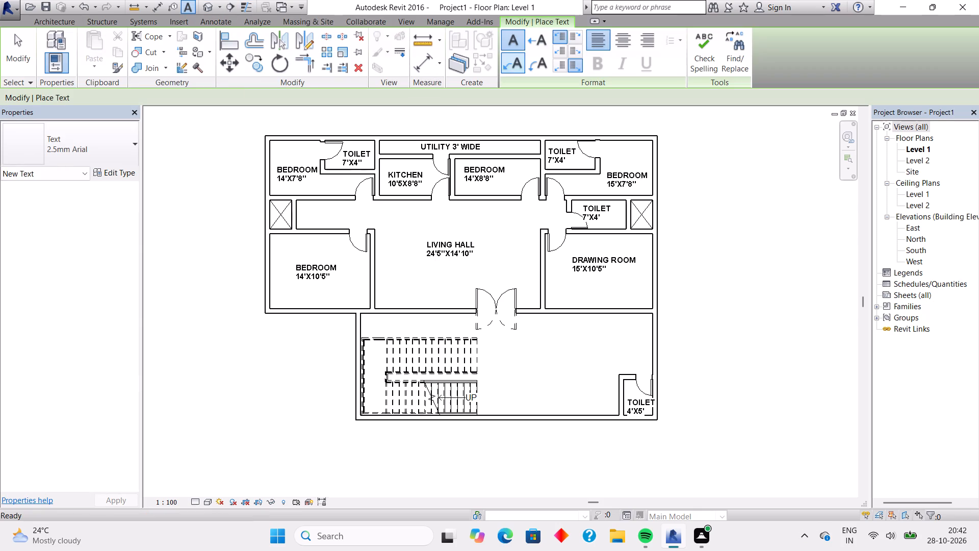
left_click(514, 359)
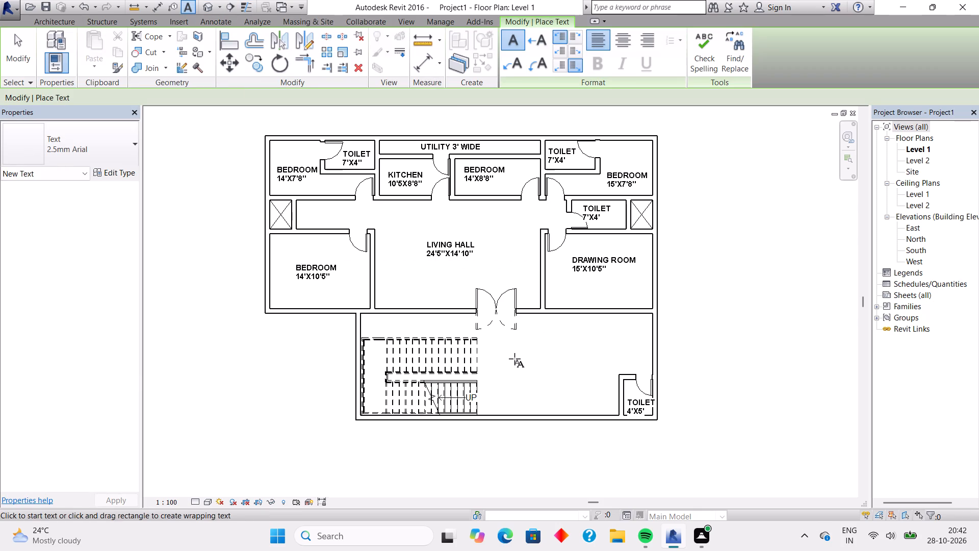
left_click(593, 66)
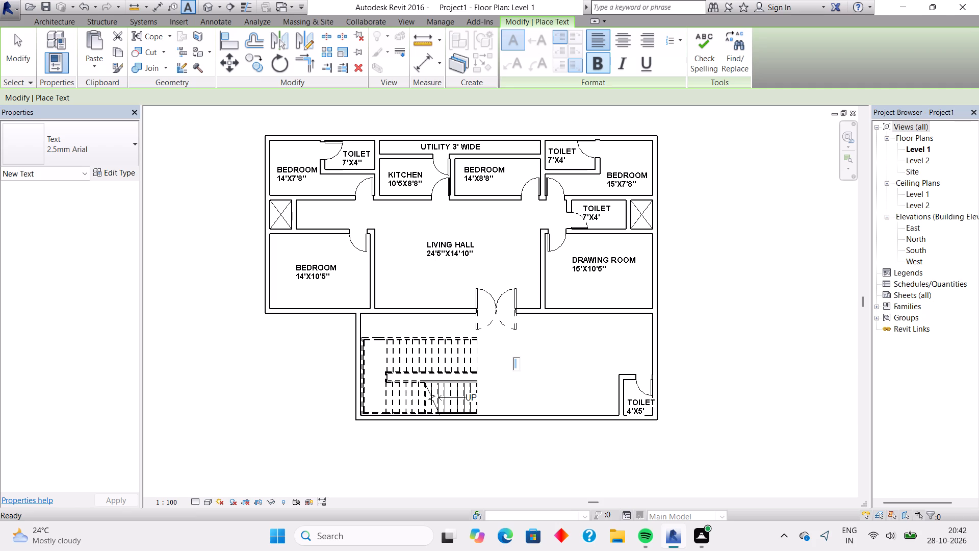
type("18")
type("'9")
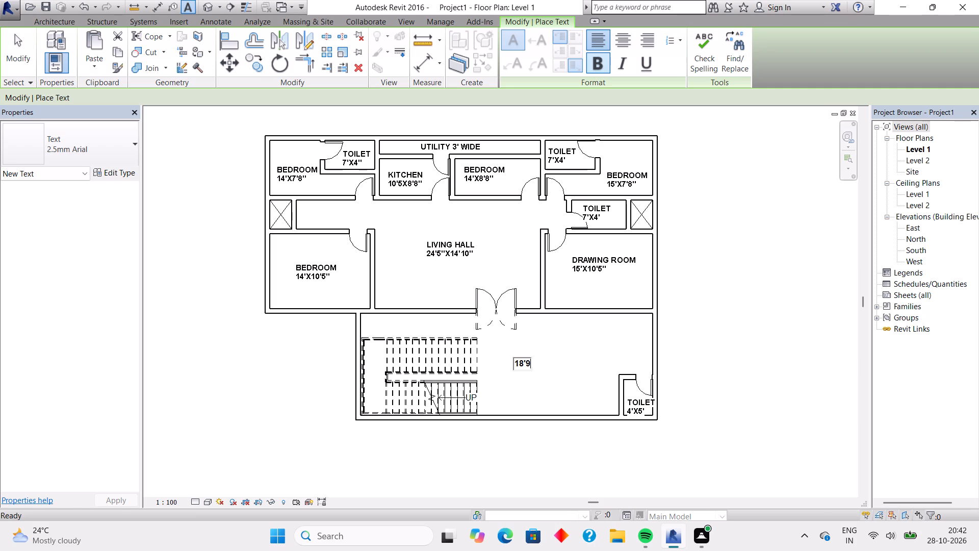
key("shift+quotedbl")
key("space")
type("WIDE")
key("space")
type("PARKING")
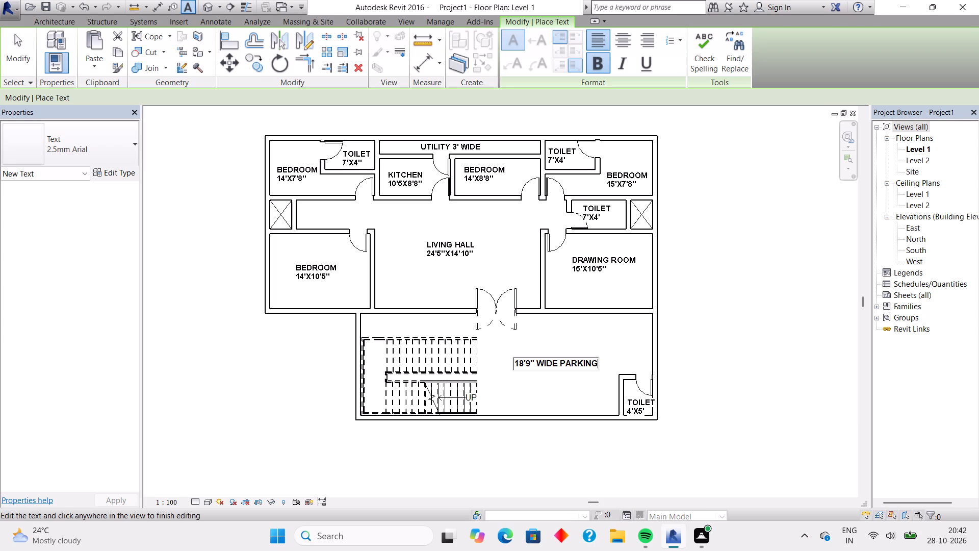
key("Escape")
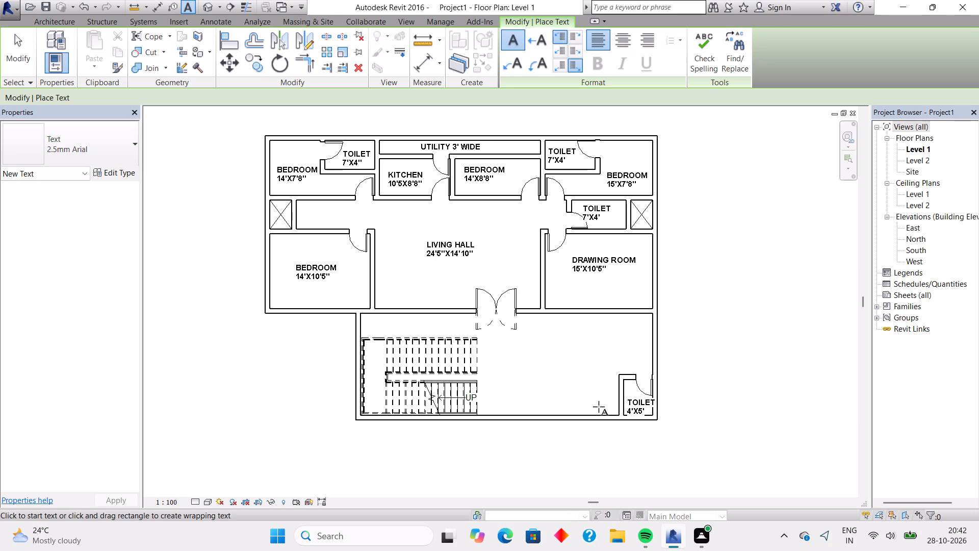
Place a bold text note reading 18'9" WIDE PARKING in the open area between the stair and the 4'X5' toilet.
left_click(507, 359)
left_click(591, 66)
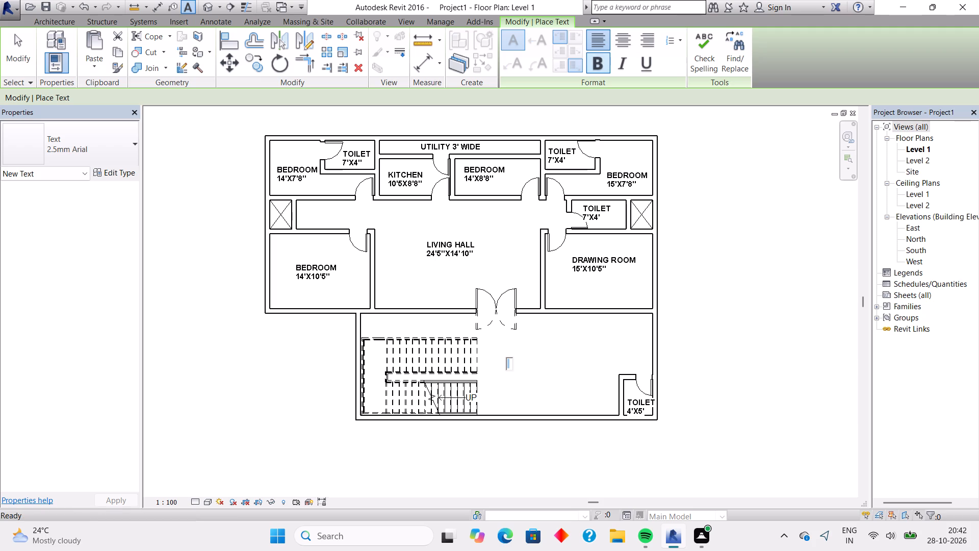
type("18")
type("'9")
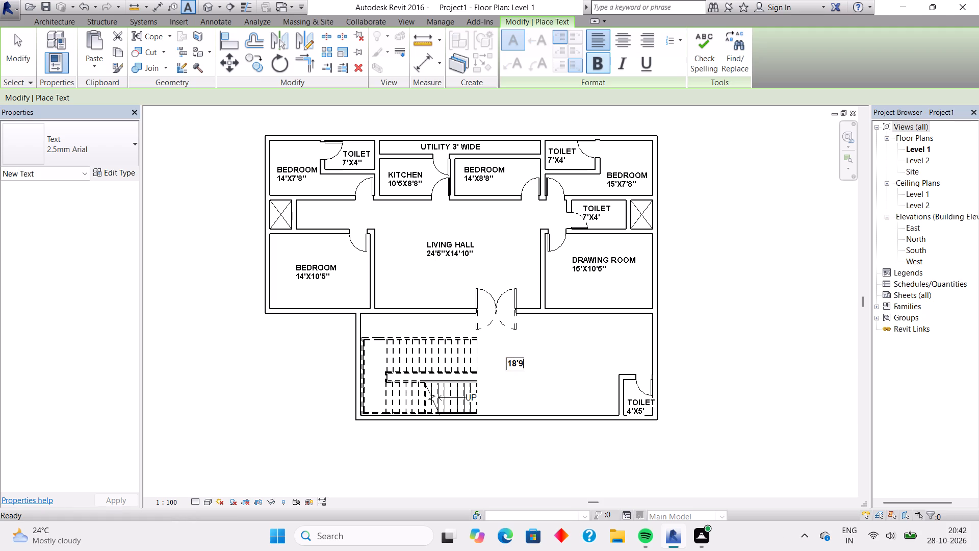
key("shift+quotedbl")
key("space")
type("WIDE PARKING")
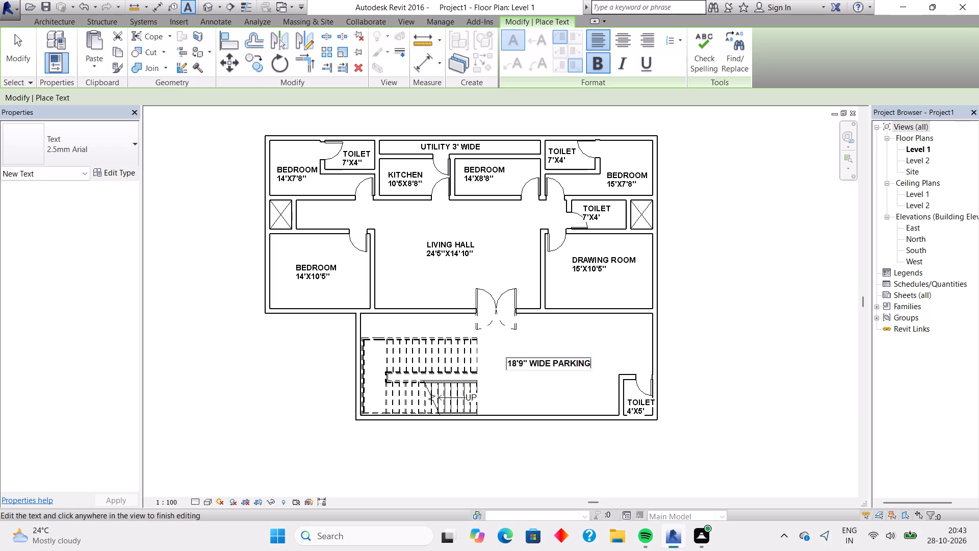
left_click(632, 331)
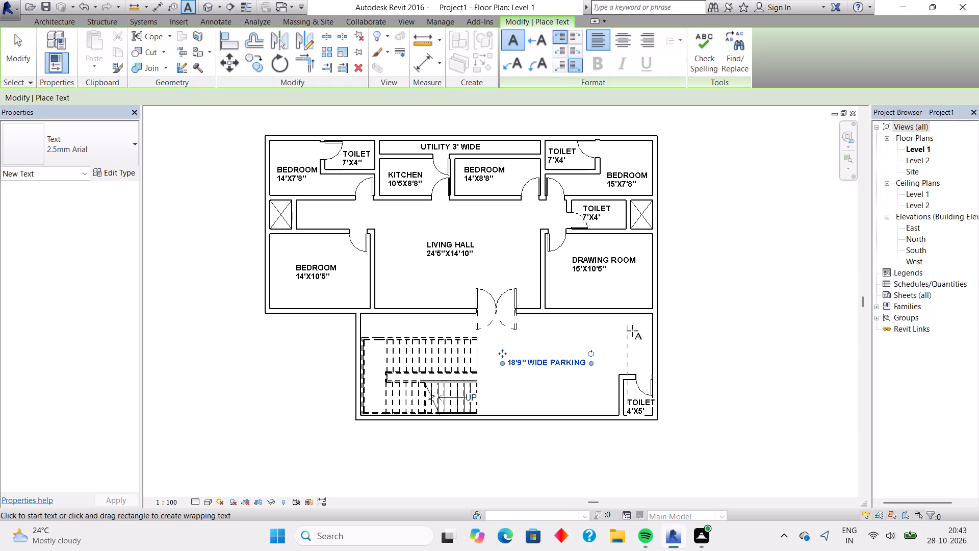
key("Escape")
key("Escape")
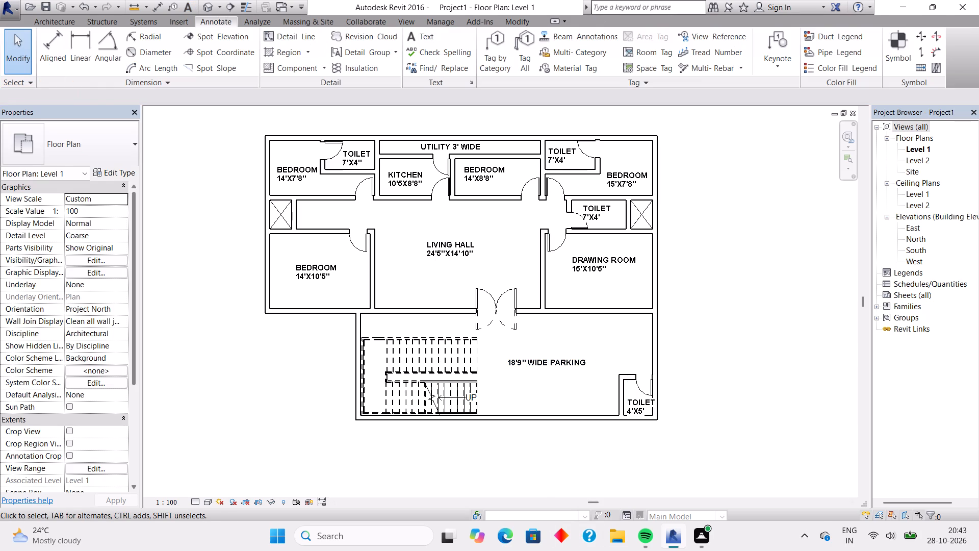
Nudge the 4'X5' toilet label up and left so it fits between the toilet walls.
scroll(708, 382, "up", 7)
left_click(503, 448)
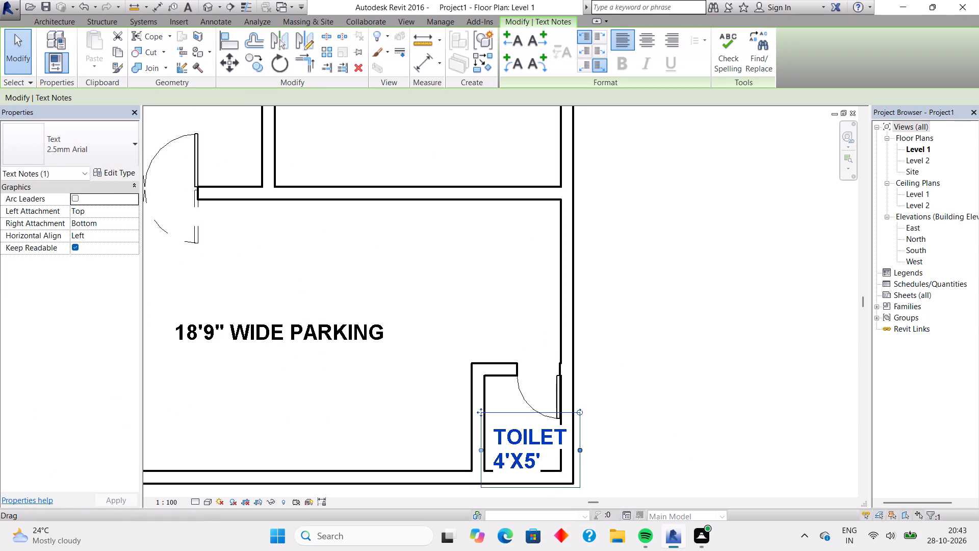
key("Up")
key("Up")
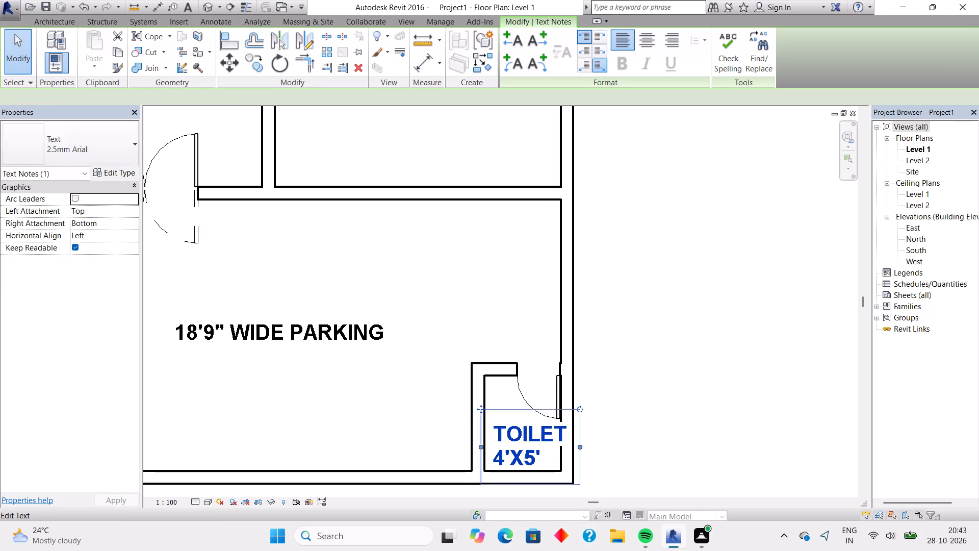
key("Up")
key("Left")
key("Left")
key("Left")
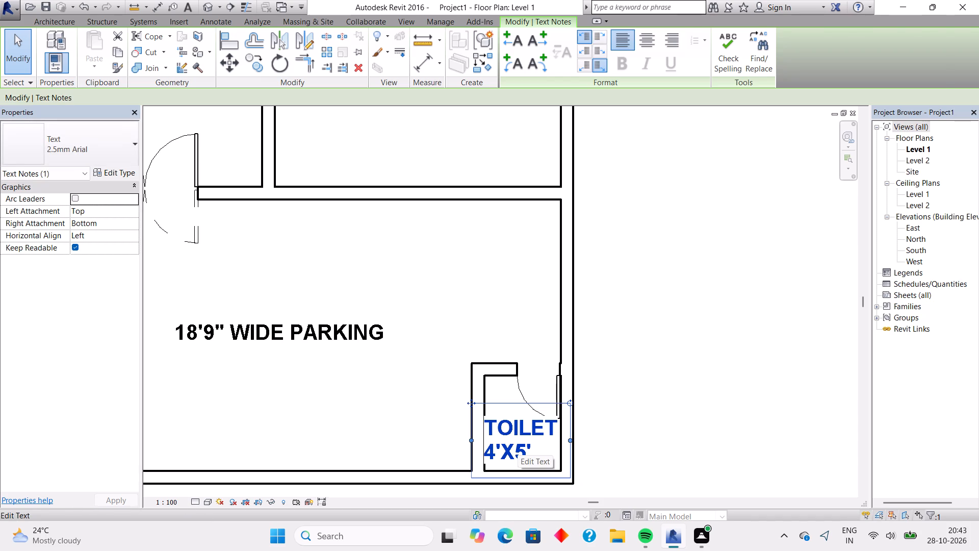
key("Escape")
Nudge the LIVING HALL label slightly down and to the right within its room.
scroll(538, 317, "down", 4)
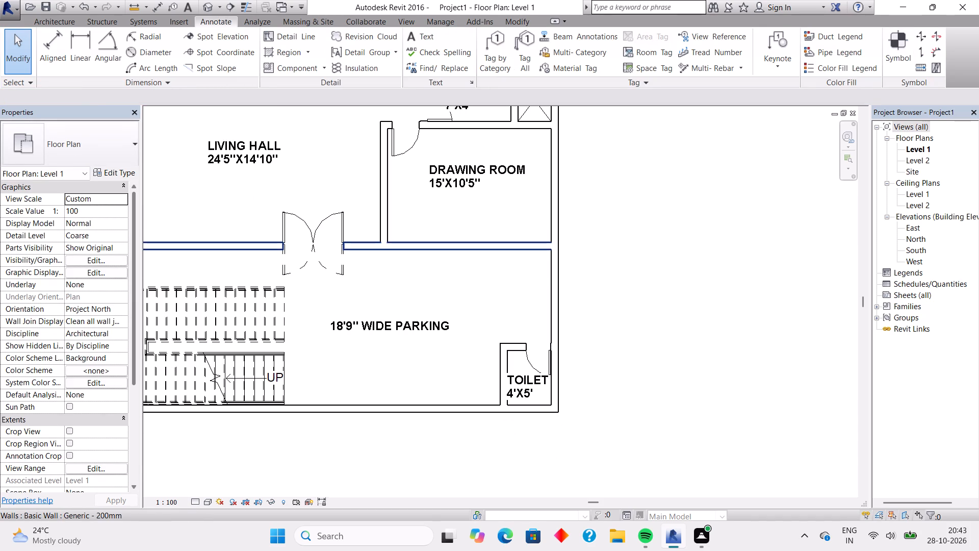
middle_click_drag(407, 256, 502, 481)
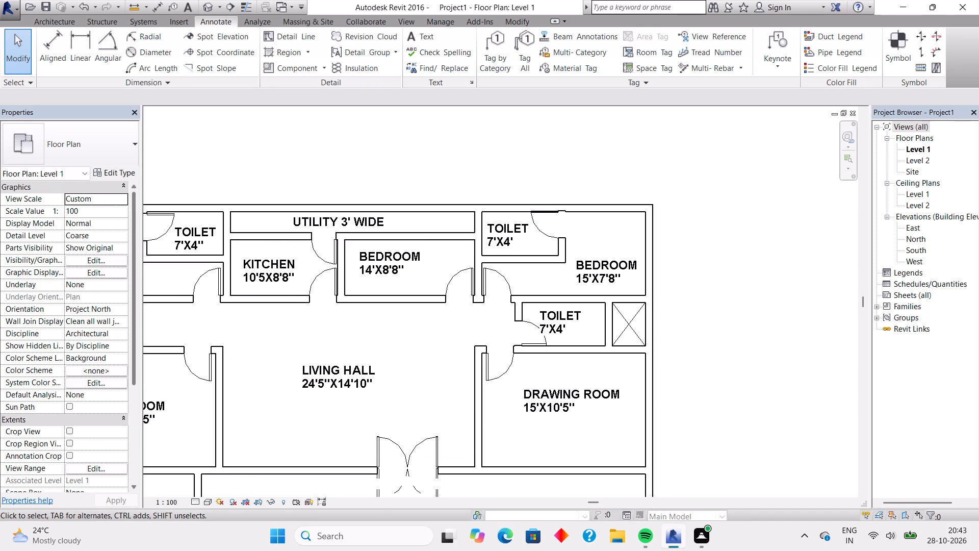
left_click(336, 372)
key("Down")
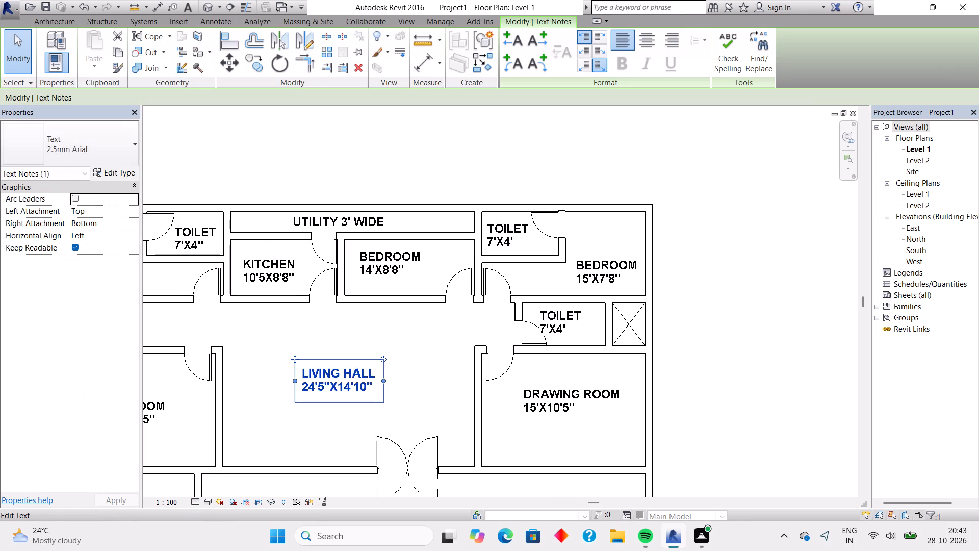
key("Right")
key("Down")
Nudge the 14'X8'8" bedroom label slightly down and to the right within its room.
left_click(380, 267)
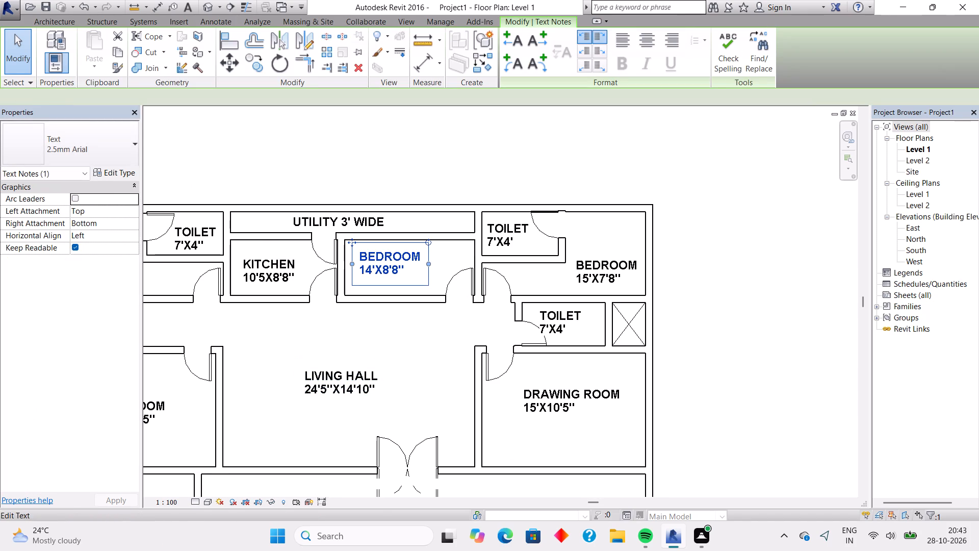
key("Down")
key("Down")
key("Right")
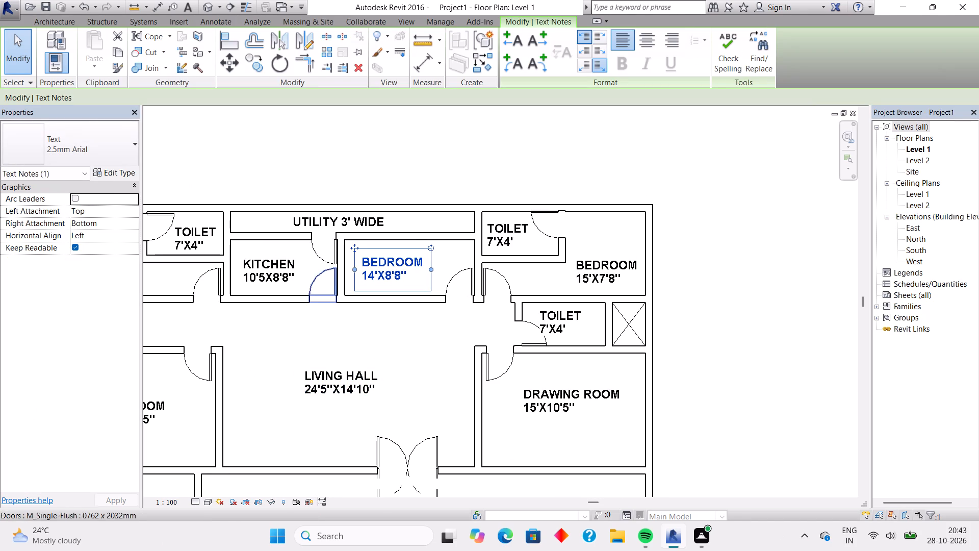
Nudge the KITCHEN label and the 15'X7'8" bedroom label slightly upward.
left_click(288, 267)
key("Up")
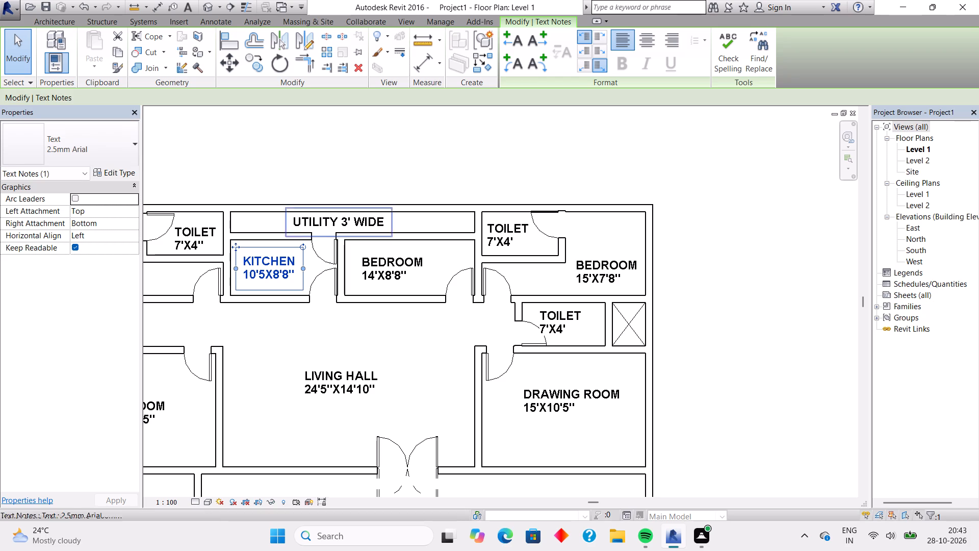
left_click(609, 276)
key("Up")
Nudge the 14'X7'8" bedroom label slightly to the left.
middle_click_drag(350, 296, 356, 302)
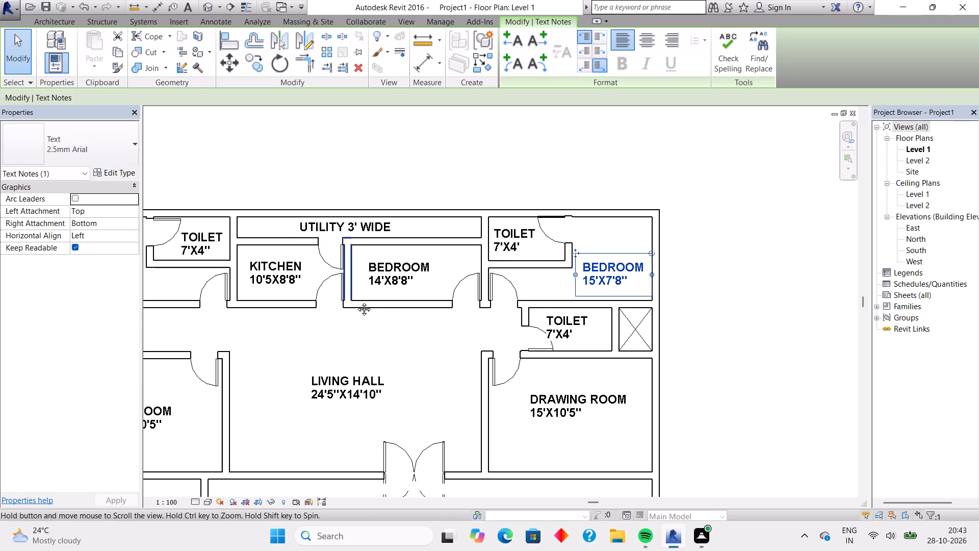
middle_click_drag(356, 302, 427, 314)
scroll(224, 352, "down", 3)
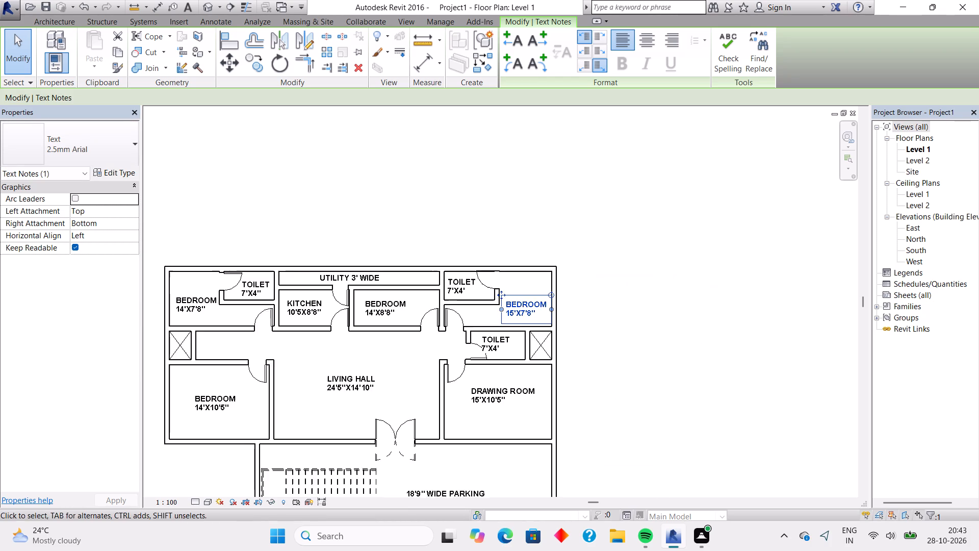
middle_click_drag(235, 350, 365, 368)
scroll(365, 368, "up", 3)
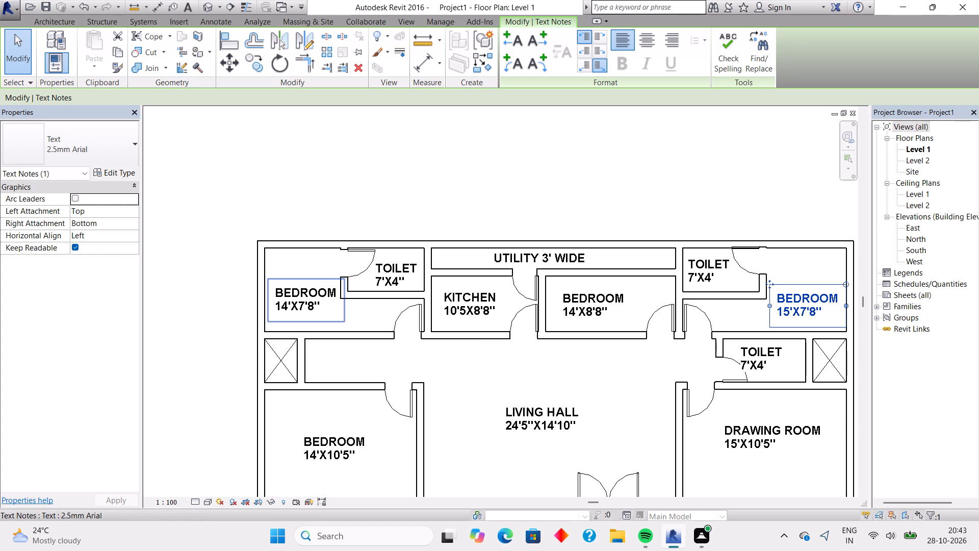
left_click(301, 300)
key("Left")
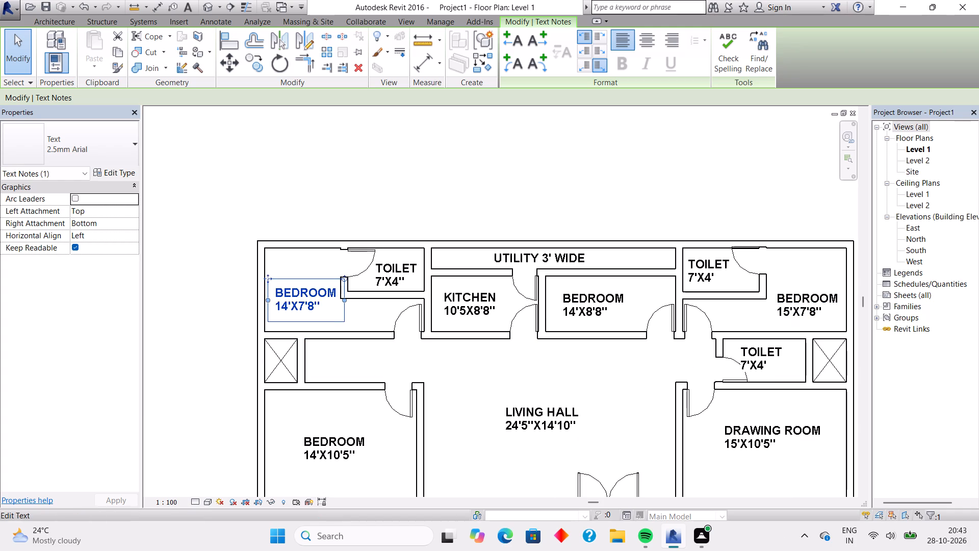
Nudge the 14'X10'5" bedroom label slightly upward within its room.
scroll(549, 406, "down", 6)
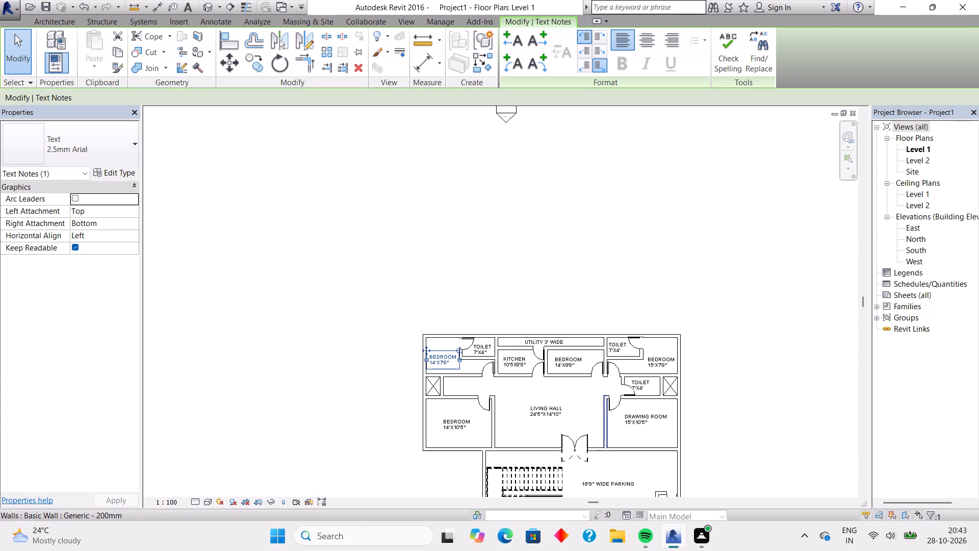
scroll(448, 455, "up", 8)
left_click(484, 370)
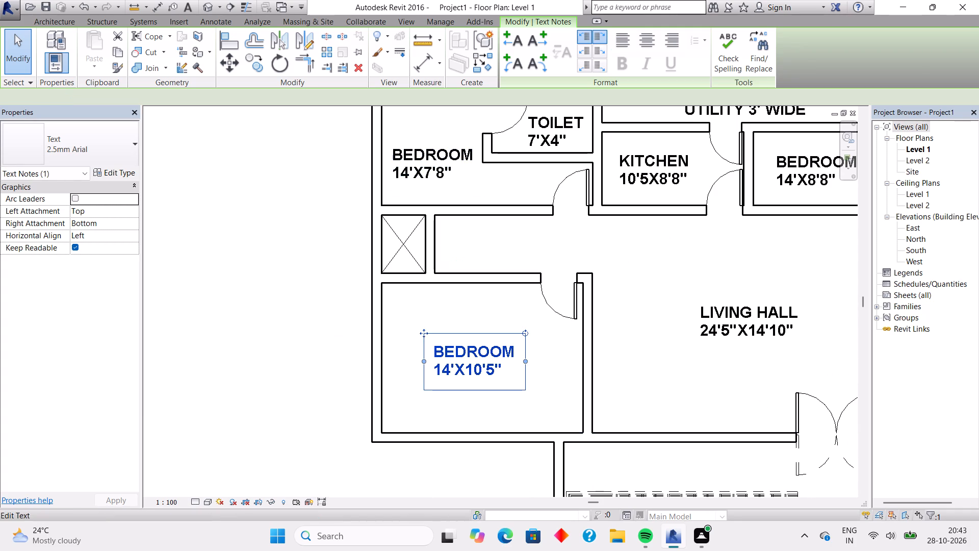
key("Up")
key("Up")
scroll(484, 370, "down", 8)
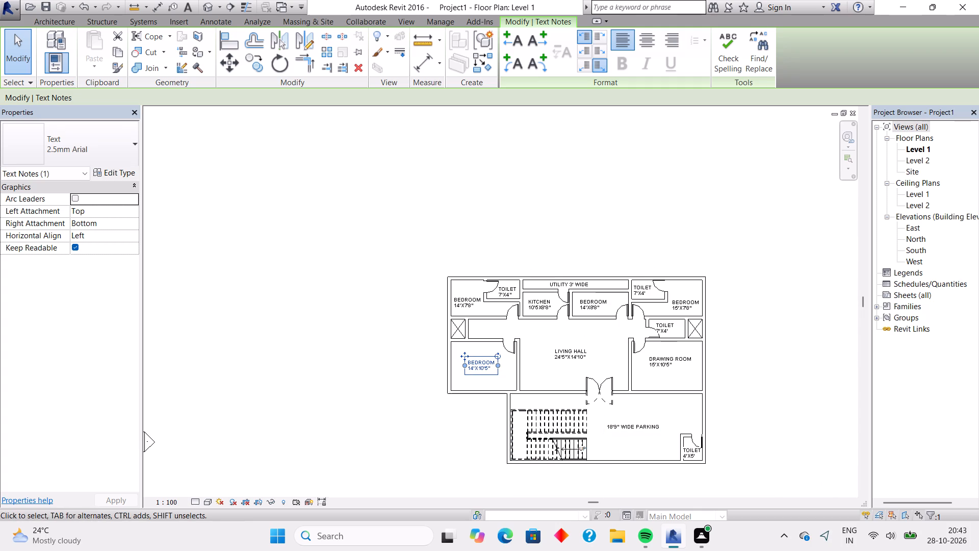
Place M_Fixed 0915 x 0610mm windows in the kitchen and 14'X8'8" bedroom walls facing the utility area.
left_click(57, 17)
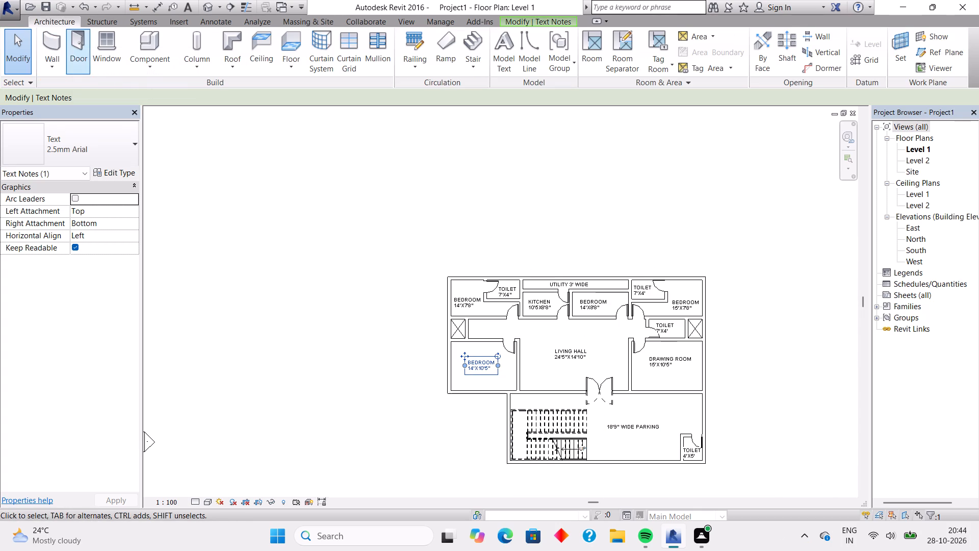
left_click(92, 50)
scroll(503, 316, "up", 6)
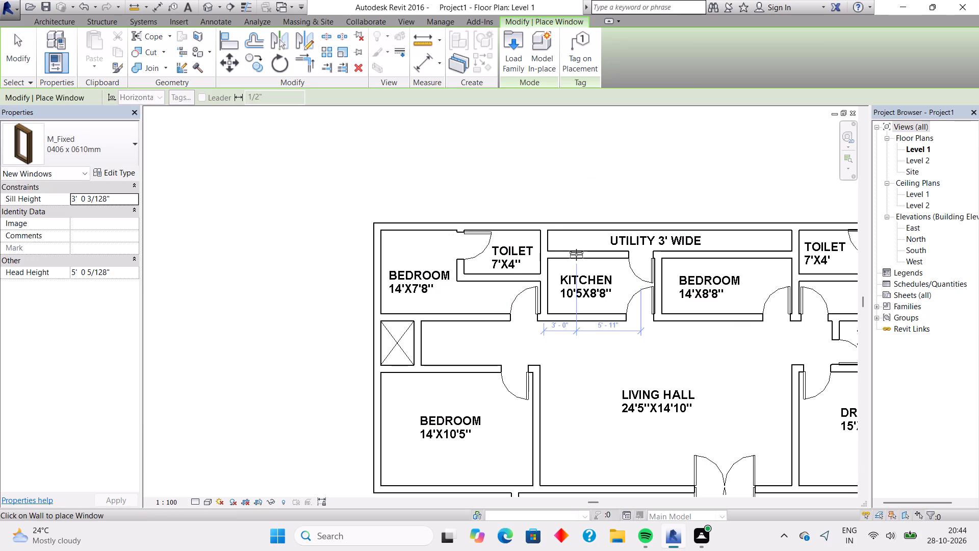
left_click(121, 135)
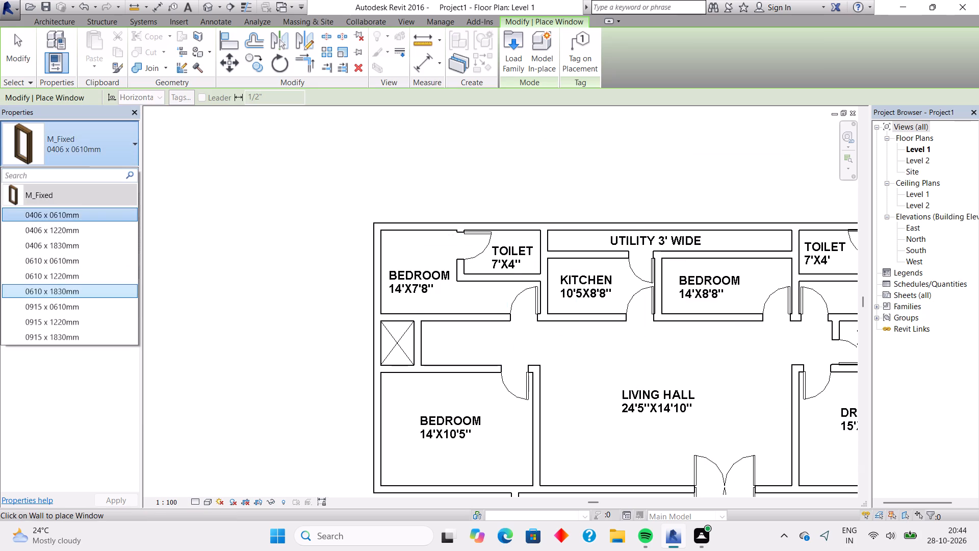
left_click(99, 303)
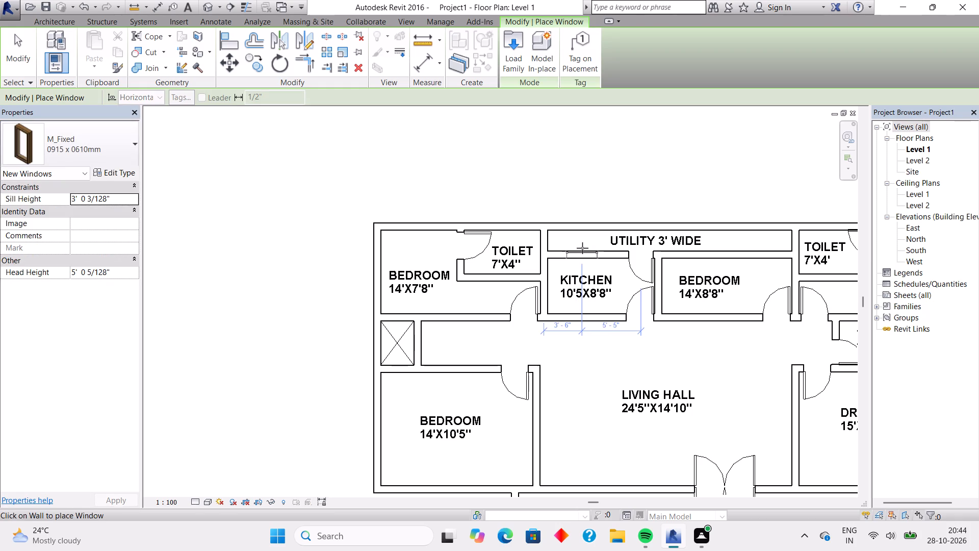
left_click(582, 248)
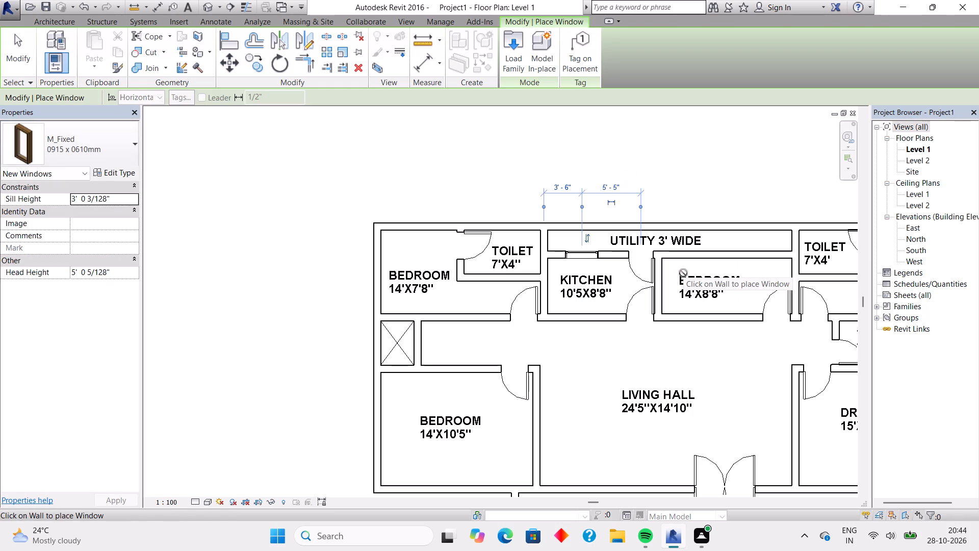
scroll(683, 273, "down", 1)
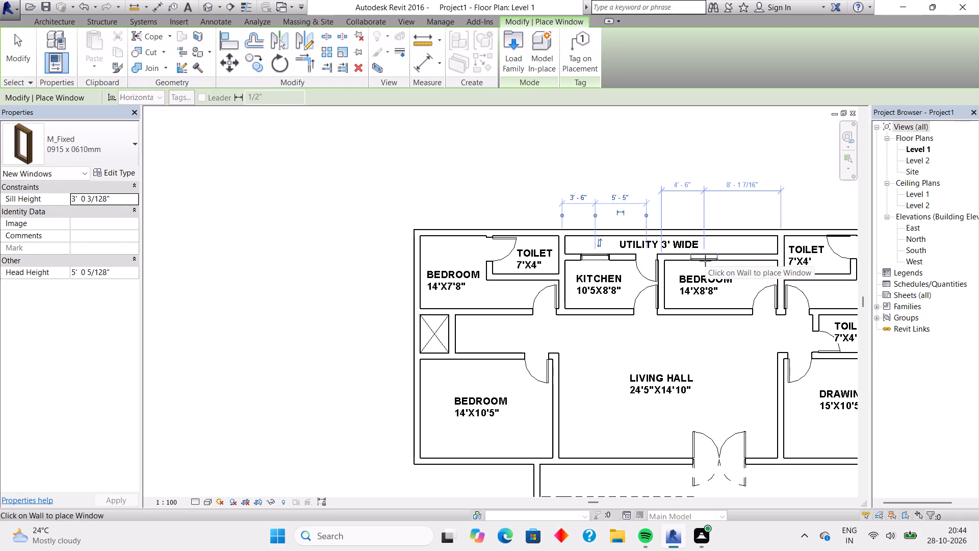
left_click(716, 262)
Place M_Fixed 0915 x 0610mm windows in the living hall and drawing room walls facing the parking area.
scroll(723, 275, "down", 4)
middle_click_drag(616, 279, 463, 253)
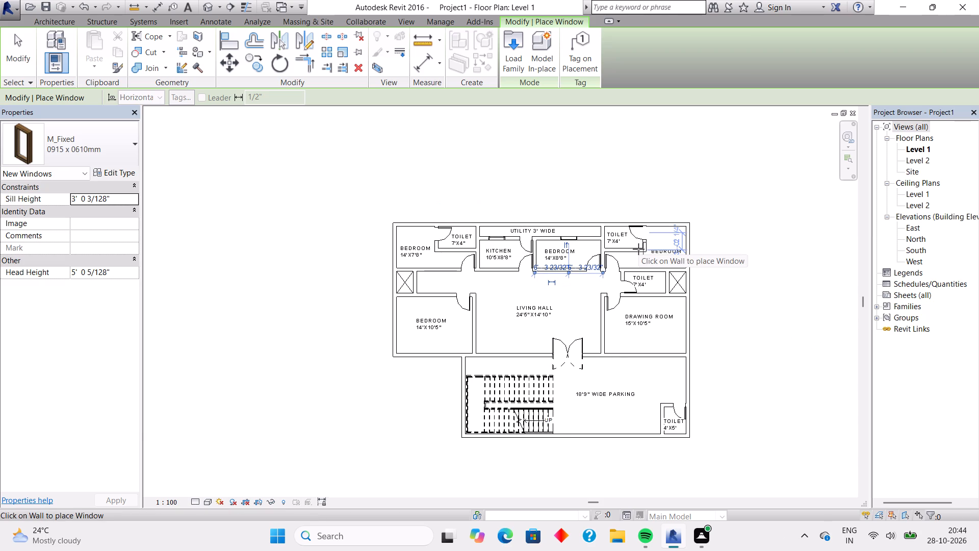
left_click(514, 355)
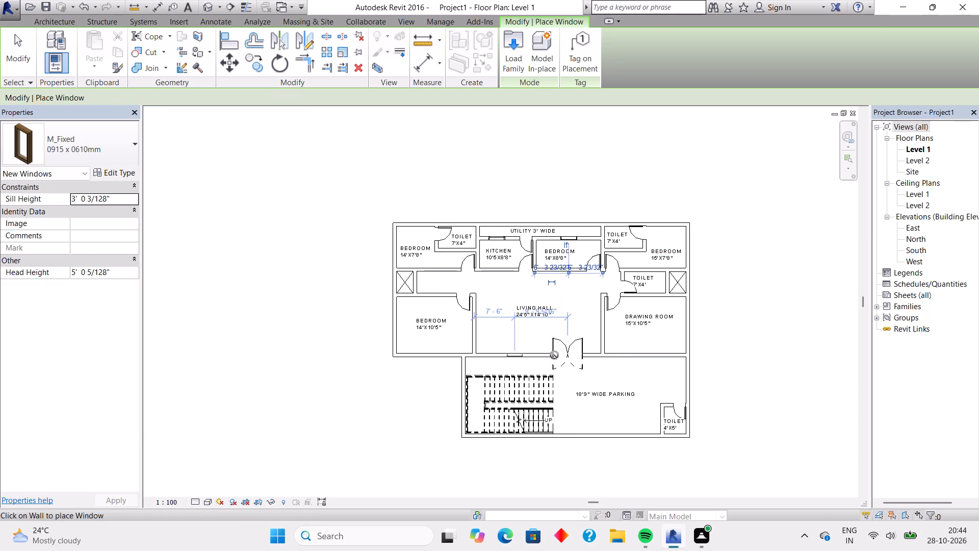
left_click(654, 353)
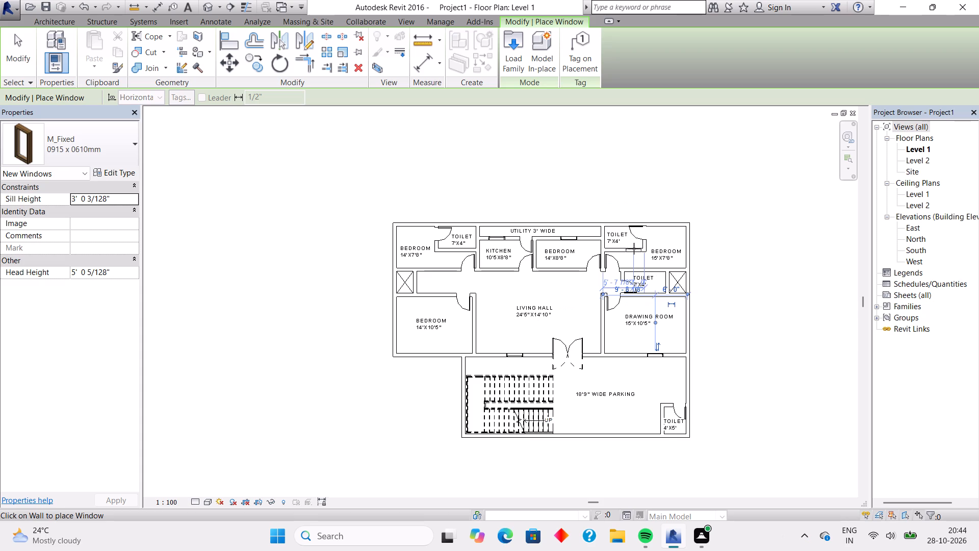
key("Escape")
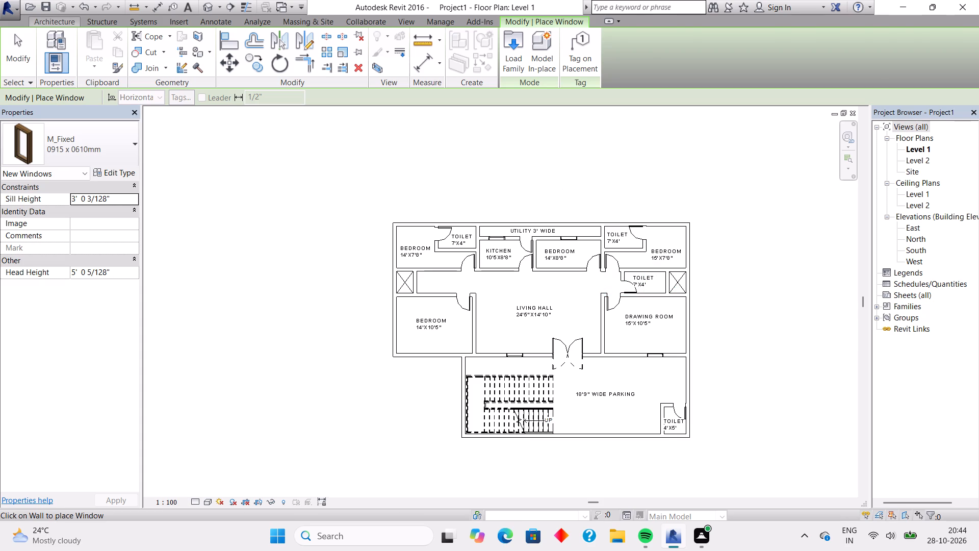
Place a 0762X2022 single-flush door between drawing room and parking, about 2'-0" from the living hall partition, and delete its tag.
left_click(65, 23)
left_click(76, 37)
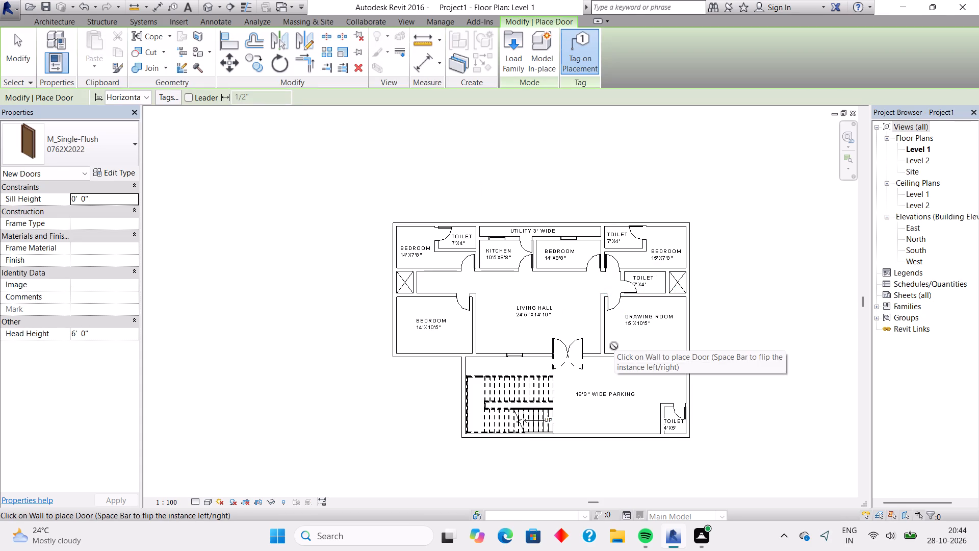
scroll(614, 346, "up", 8)
key("space")
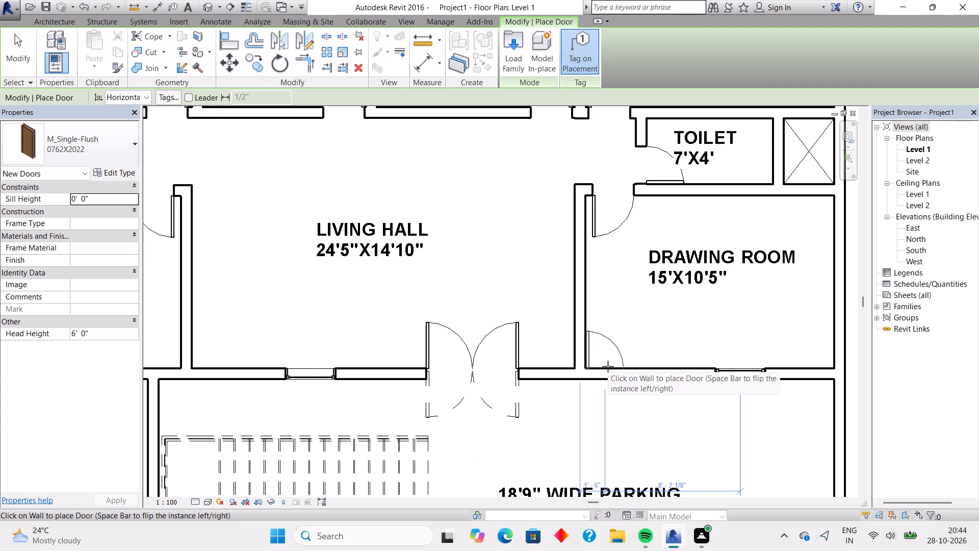
left_click(612, 367)
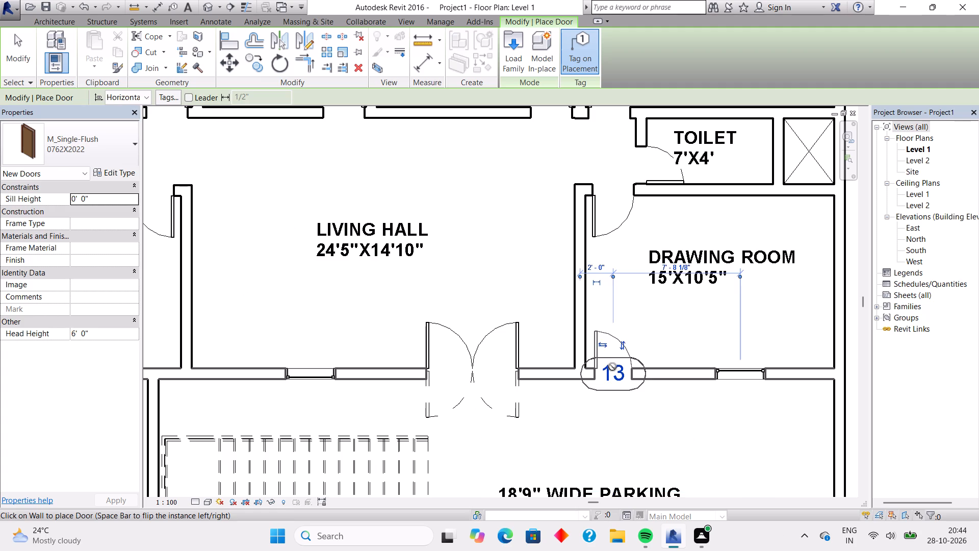
key("Escape")
key("Escape")
left_click(621, 387)
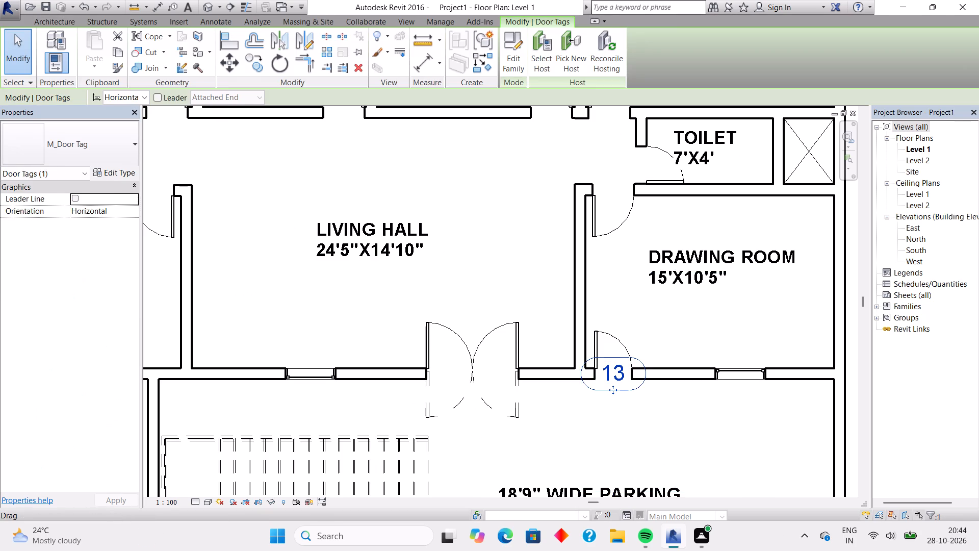
key("Delete")
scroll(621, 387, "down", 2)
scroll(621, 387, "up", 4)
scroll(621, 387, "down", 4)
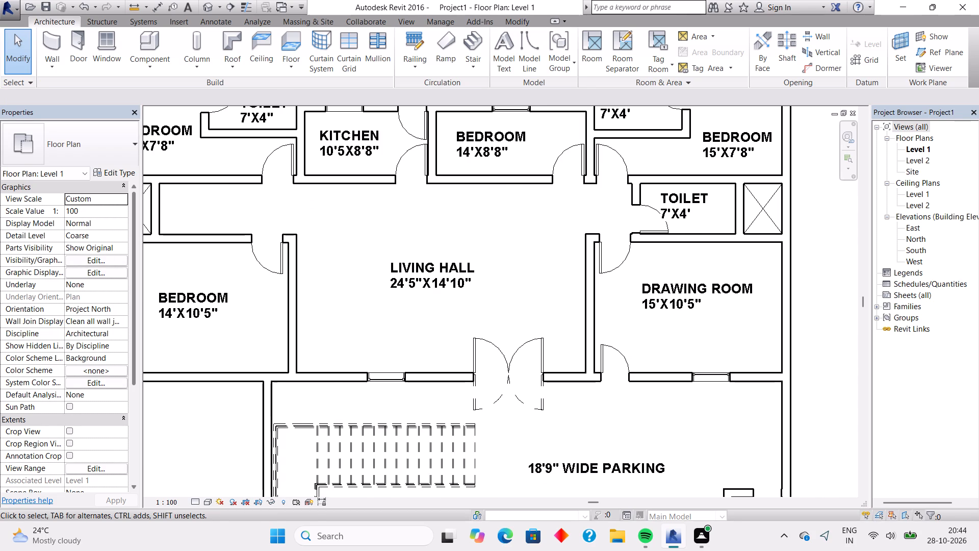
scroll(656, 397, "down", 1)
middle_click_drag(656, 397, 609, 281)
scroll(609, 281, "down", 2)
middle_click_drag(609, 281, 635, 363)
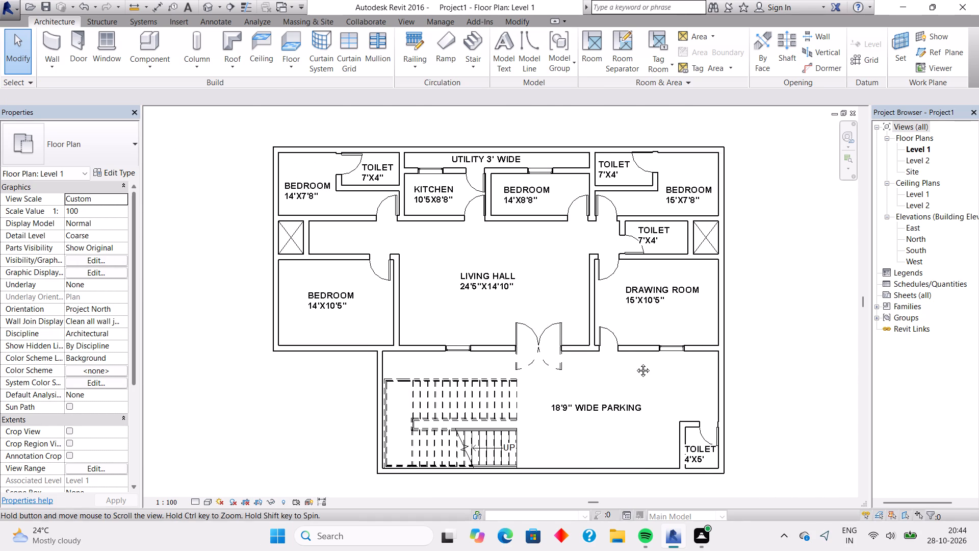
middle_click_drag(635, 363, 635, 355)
Override the cut pattern of Walls in the Level 1 view with a black Solid fill.
left_click(83, 262)
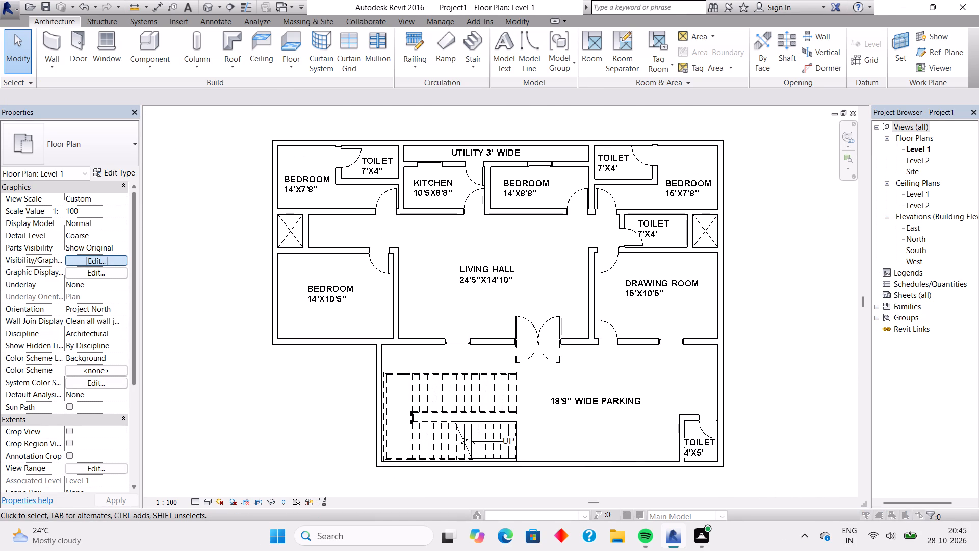
scroll(517, 256, "down", 17)
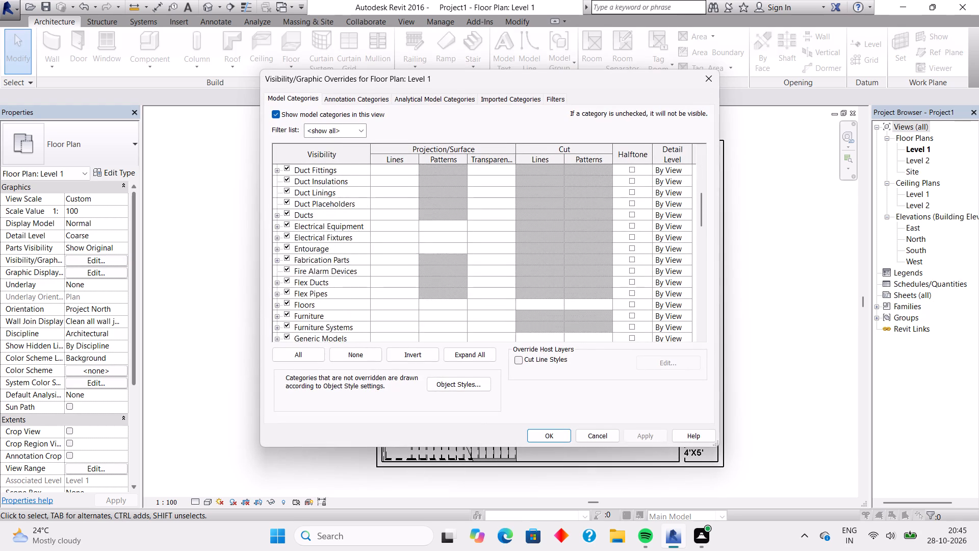
scroll(516, 256, "down", 20)
scroll(516, 256, "down", 7)
scroll(516, 256, "up", 1)
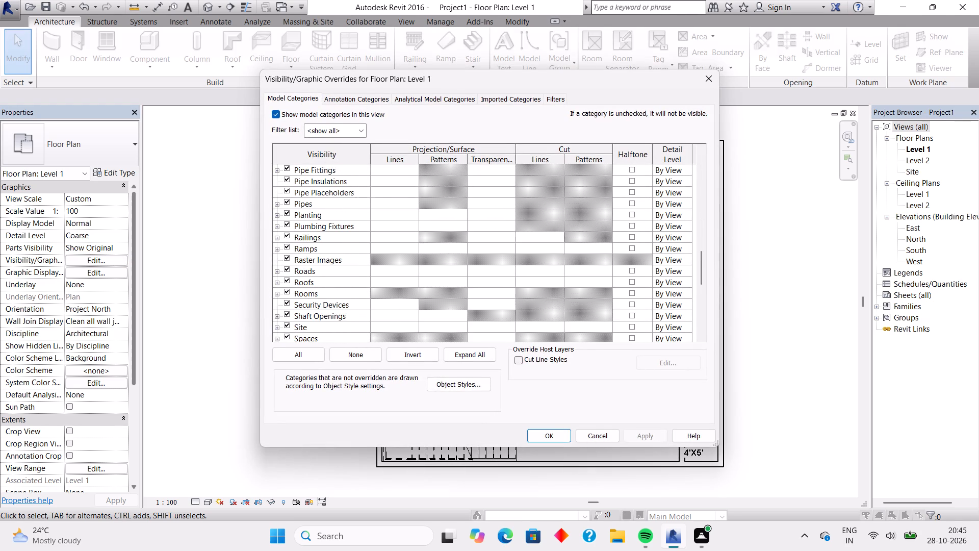
scroll(516, 256, "down", 20)
scroll(516, 256, "down", 7)
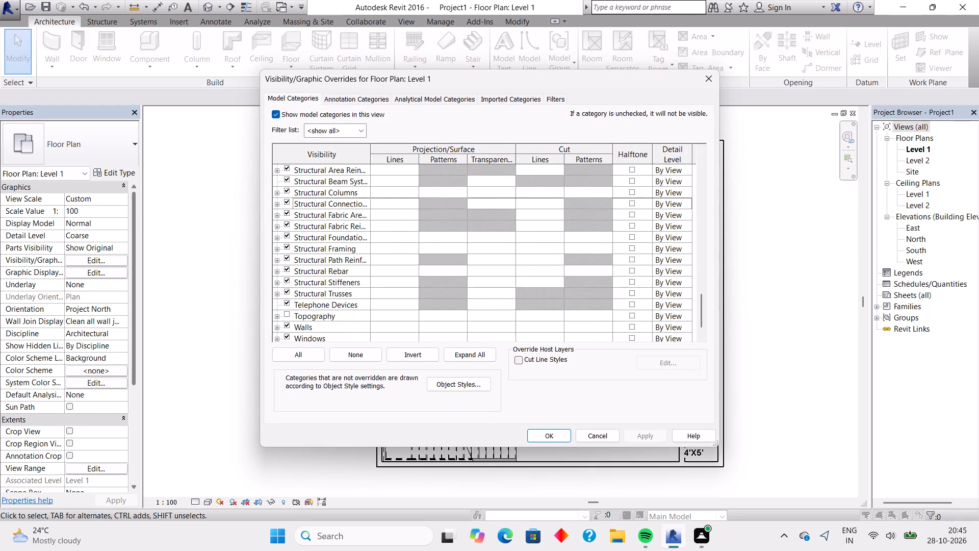
left_click(584, 302)
left_click(584, 302)
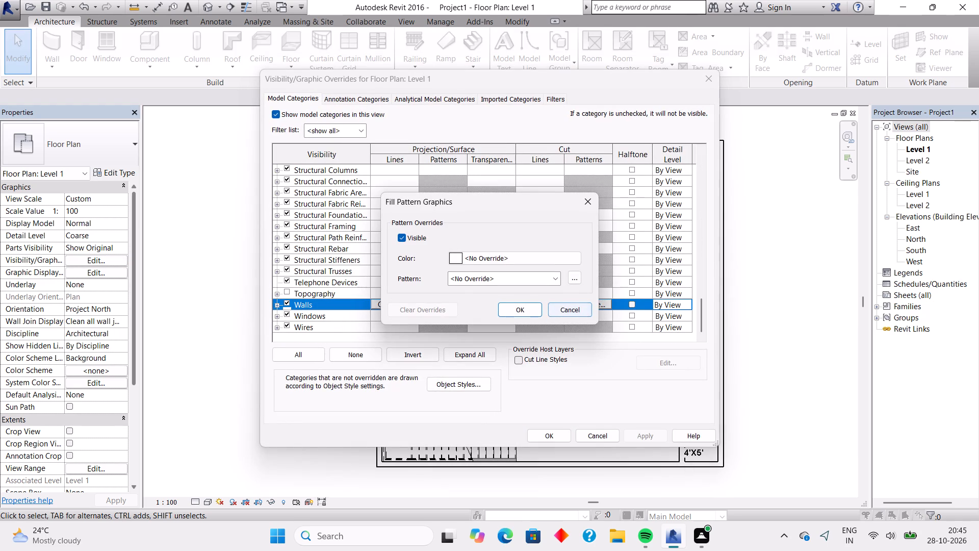
left_click(453, 249)
left_click(457, 257)
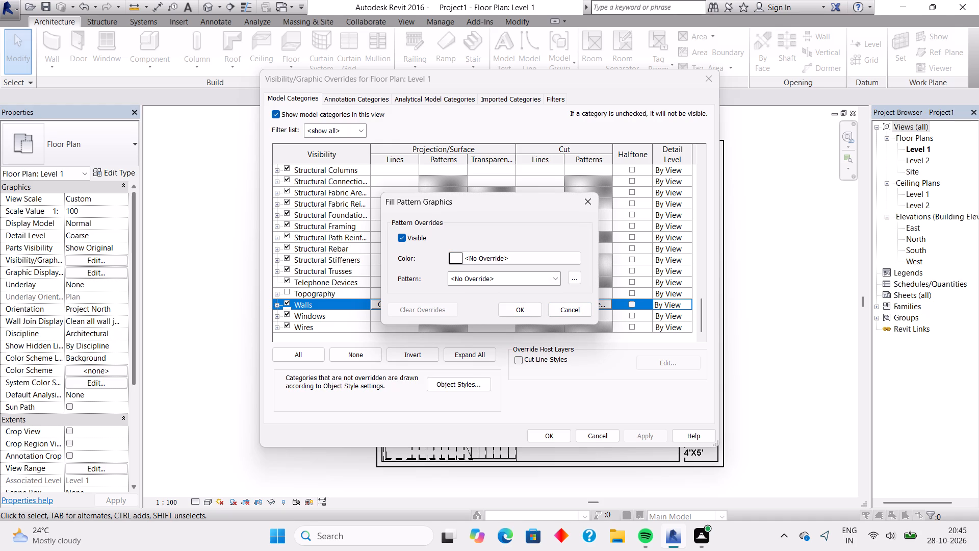
left_click(360, 275)
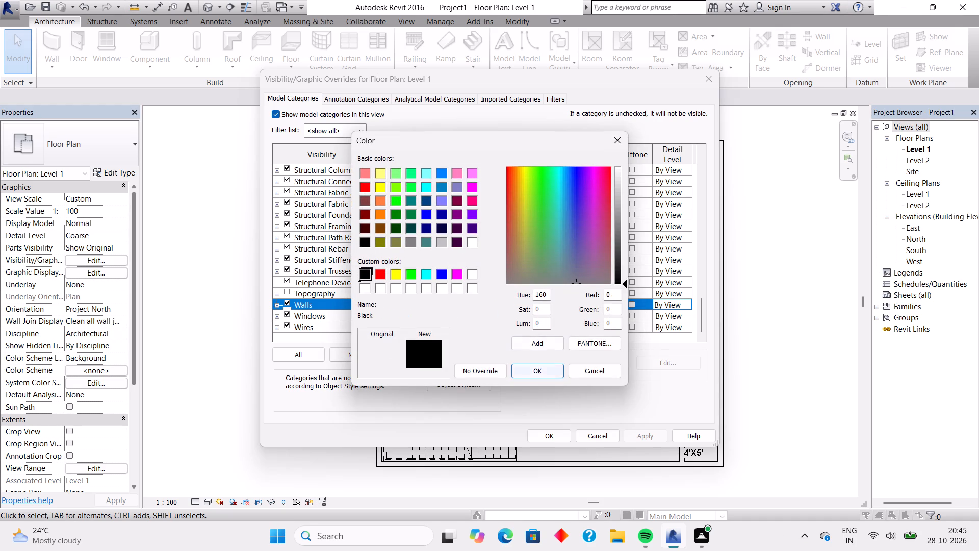
left_click(544, 372)
left_click(497, 281)
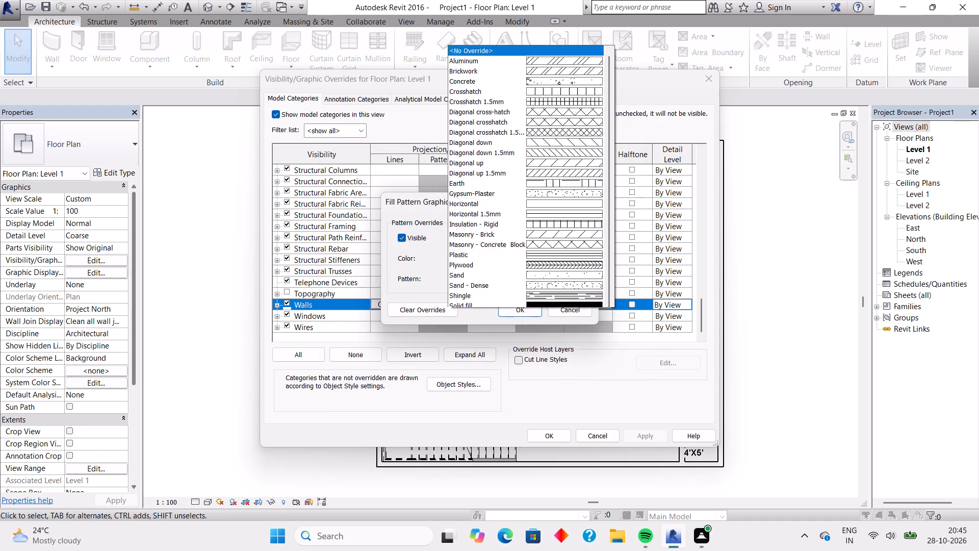
left_click(538, 261)
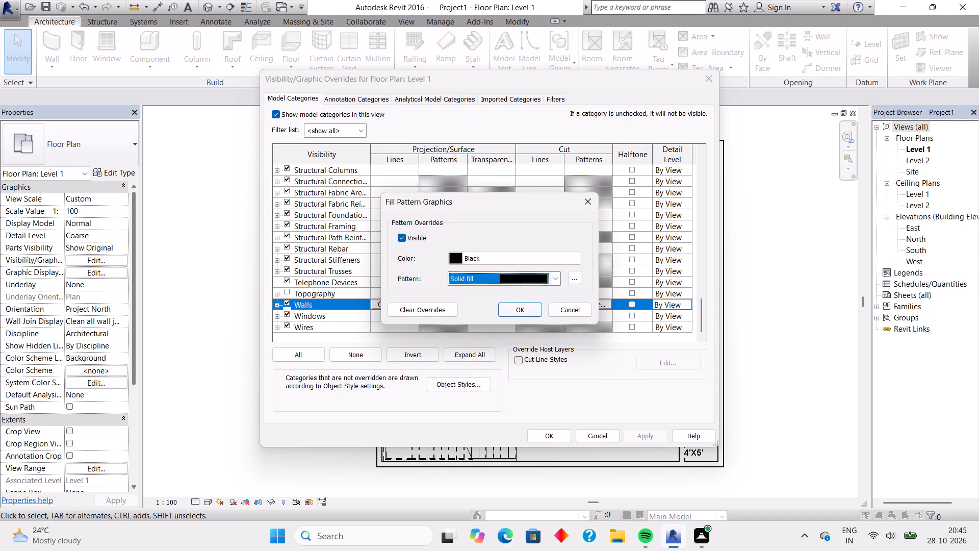
left_click(514, 310)
left_click(639, 437)
left_click(558, 430)
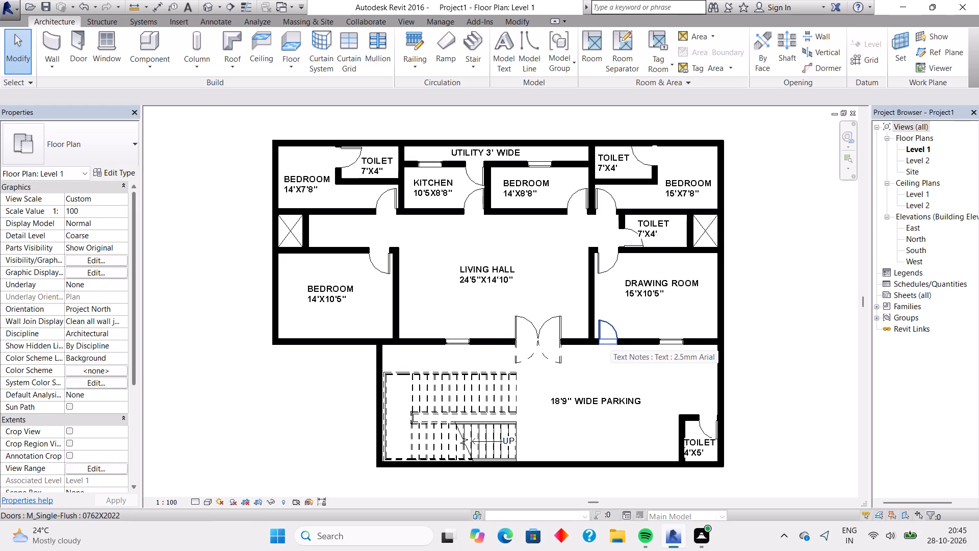
Place a 1700 x 2000mm double-flush double-acting door in the parking area's outer wall, about 13'-6" from the toilet wall.
left_click(77, 39)
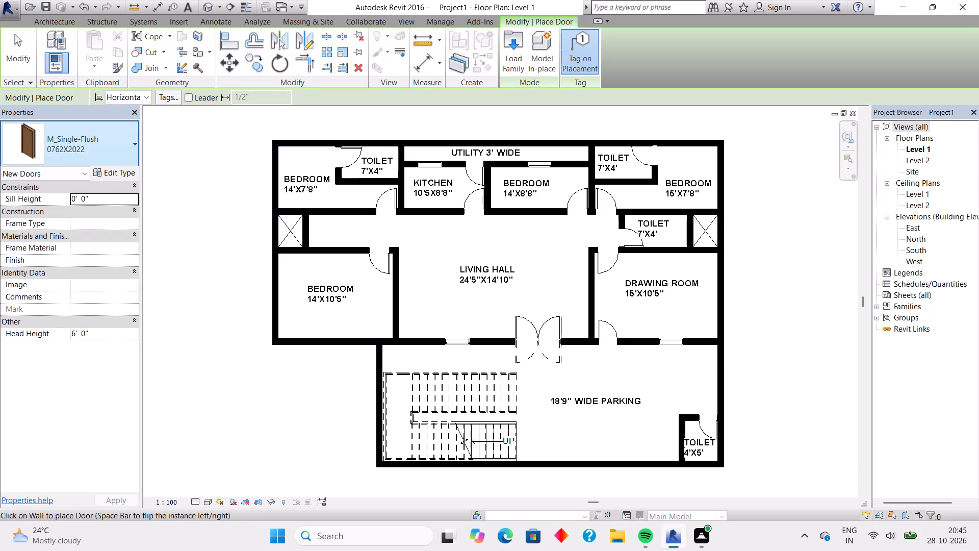
left_click(117, 136)
left_click(93, 214)
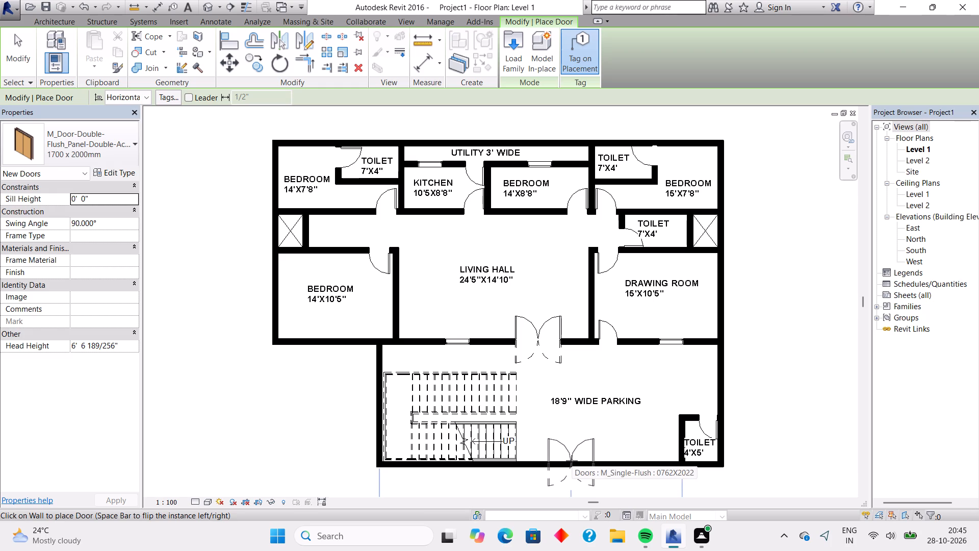
left_click(572, 461)
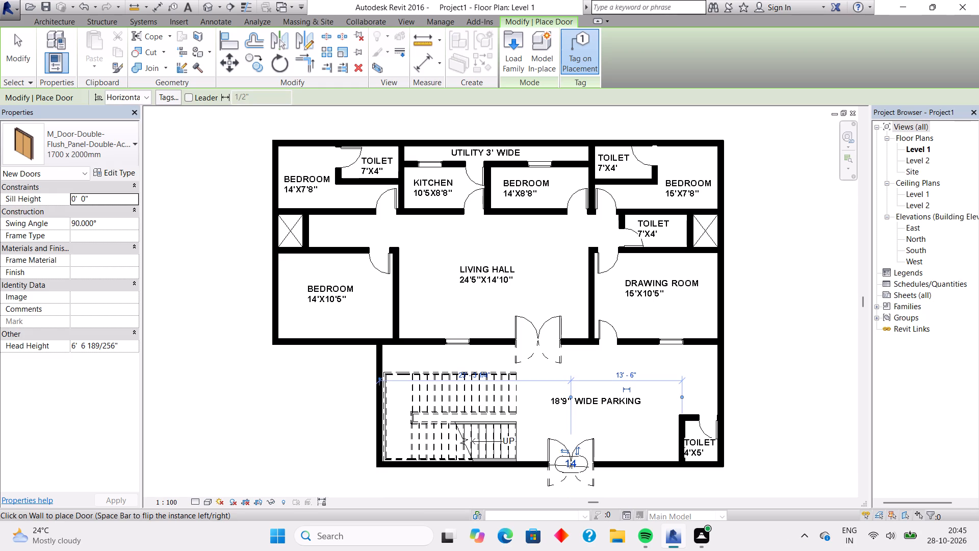
key("Escape")
Delete the door tag on the double door in the parking area's outer wall.
scroll(670, 446, "up", 2)
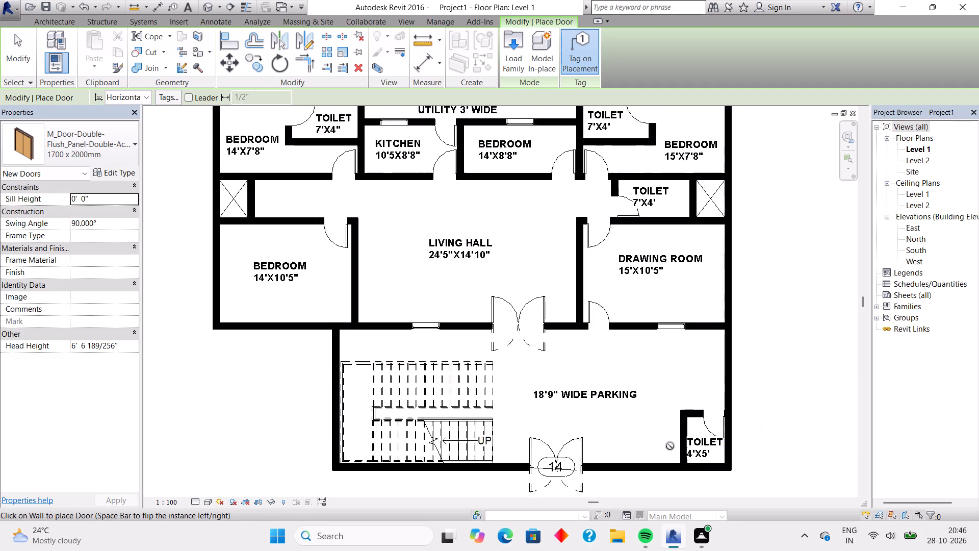
scroll(670, 446, "up", 3)
middle_click_drag(670, 446, 743, 262)
scroll(670, 446, "up", 1)
key("Escape")
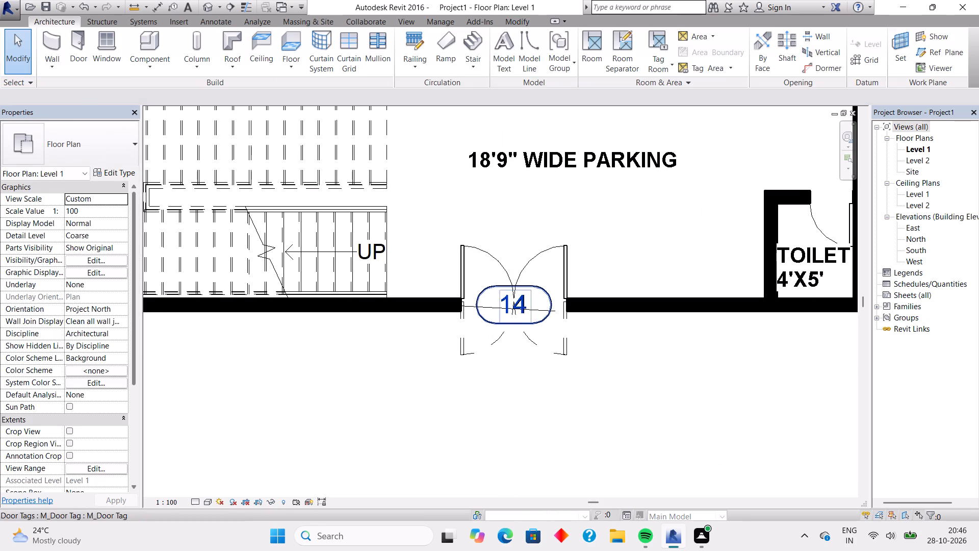
left_click(504, 322)
key("Escape")
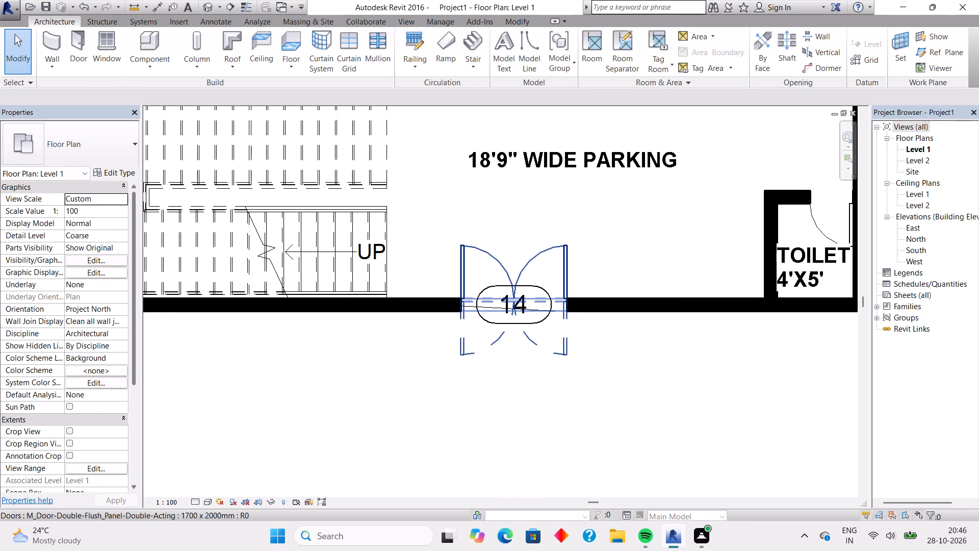
left_click(535, 289)
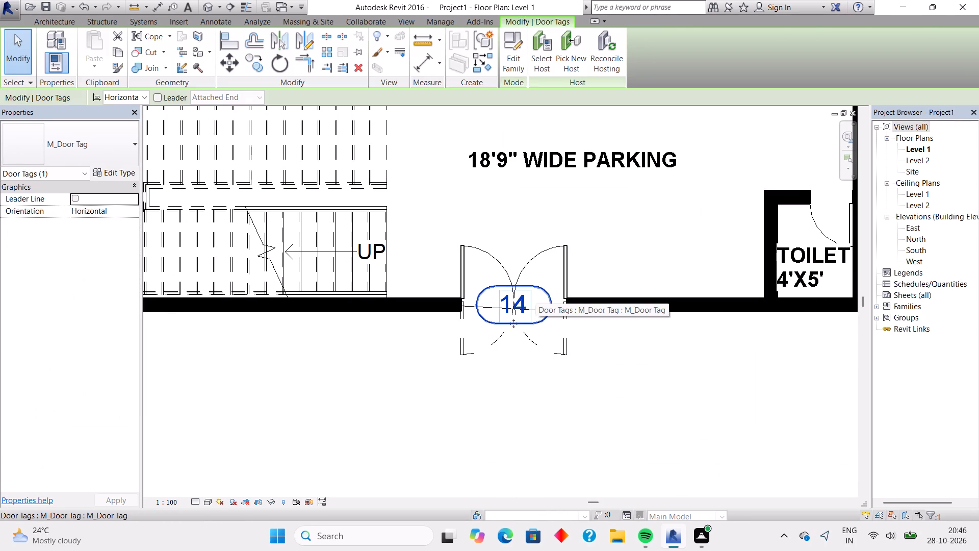
key("Delete")
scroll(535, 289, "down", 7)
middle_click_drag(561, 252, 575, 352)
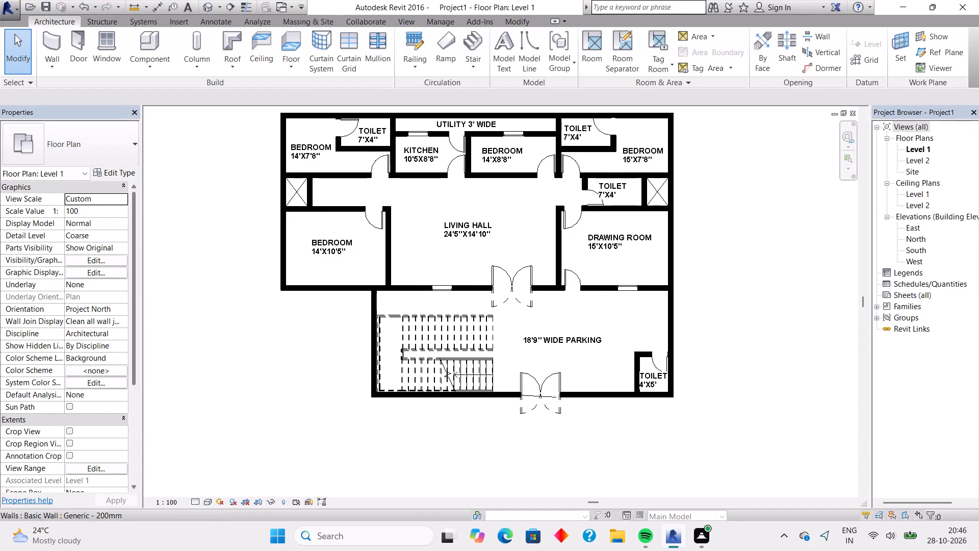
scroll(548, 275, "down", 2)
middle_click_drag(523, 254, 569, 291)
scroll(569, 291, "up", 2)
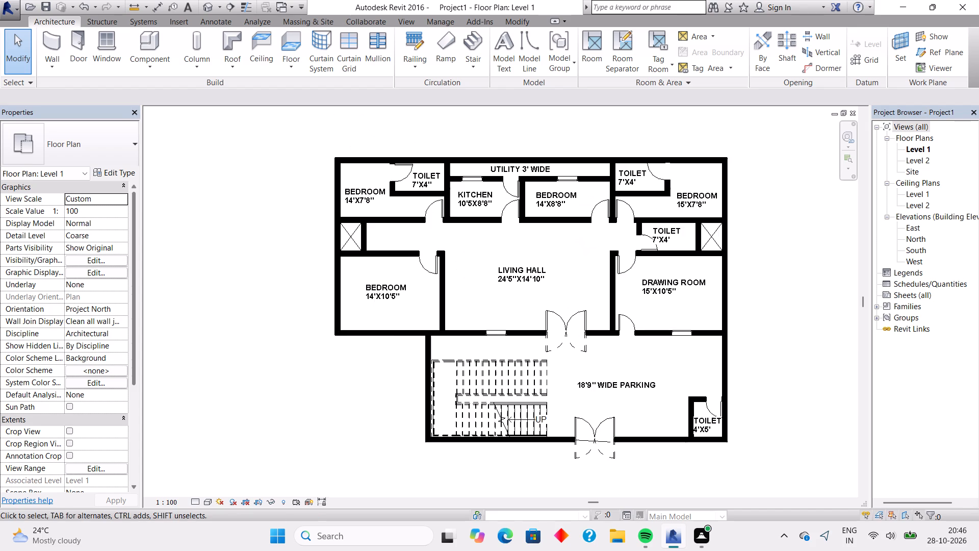
Save the project as a Revit project file named 78 in the Documents folder.
scroll(569, 291, "up", 1)
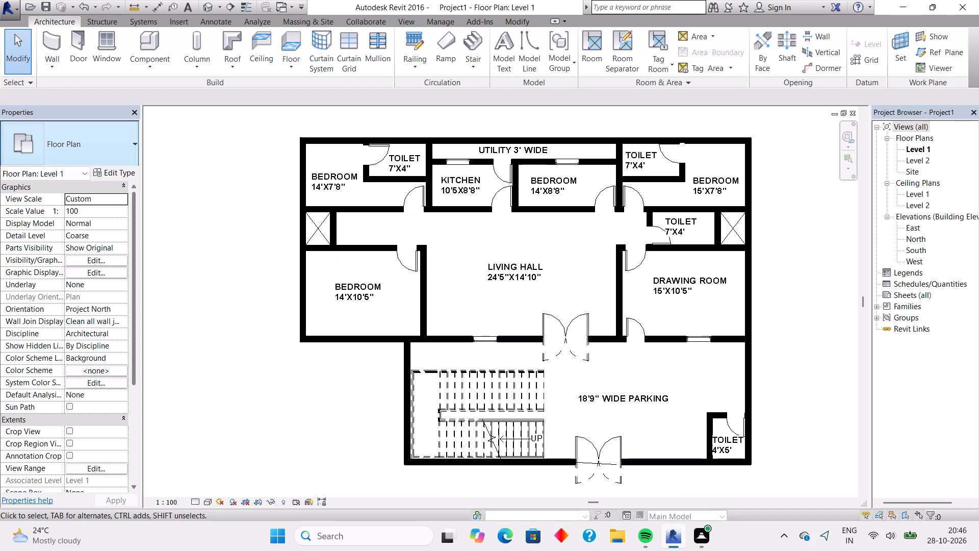
left_click(3, 9)
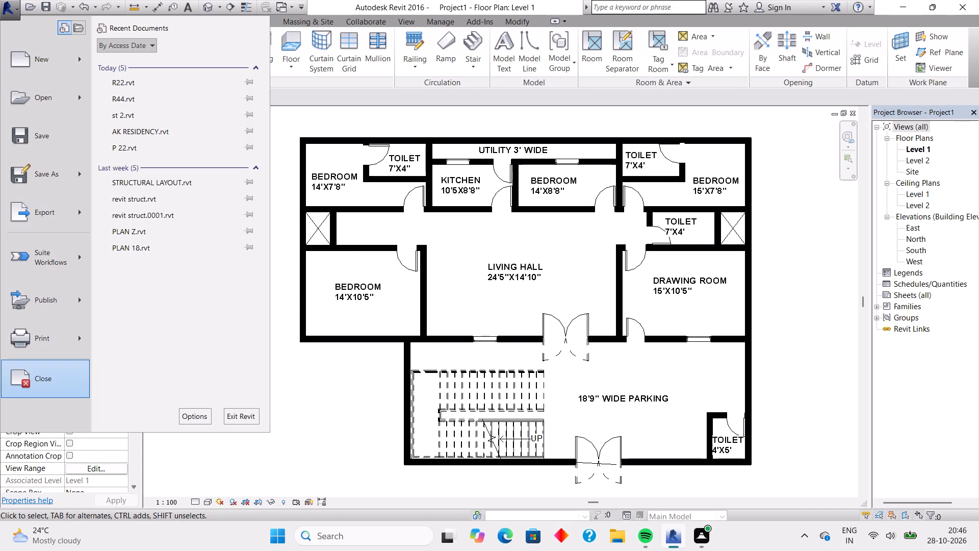
left_click(333, 381)
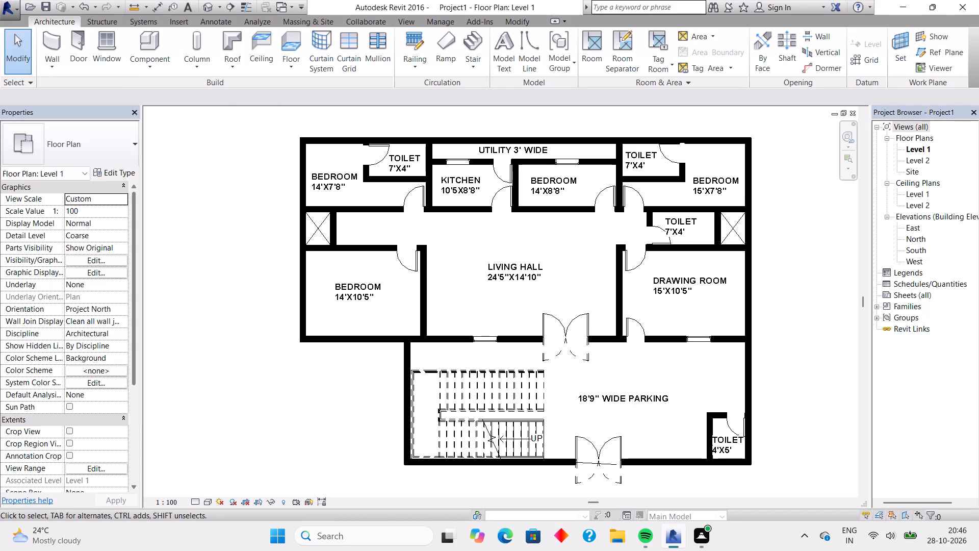
left_click(46, 9)
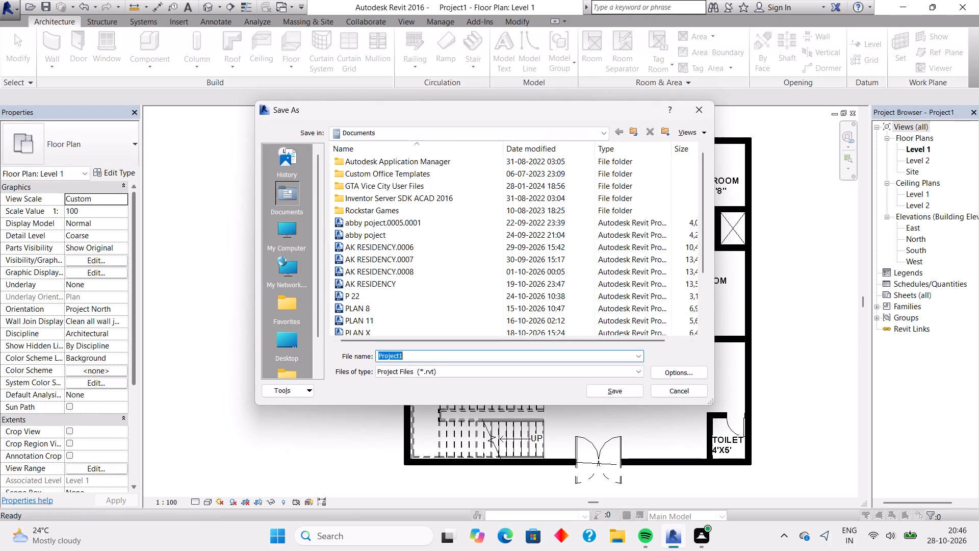
key("BackSpace")
type("78")
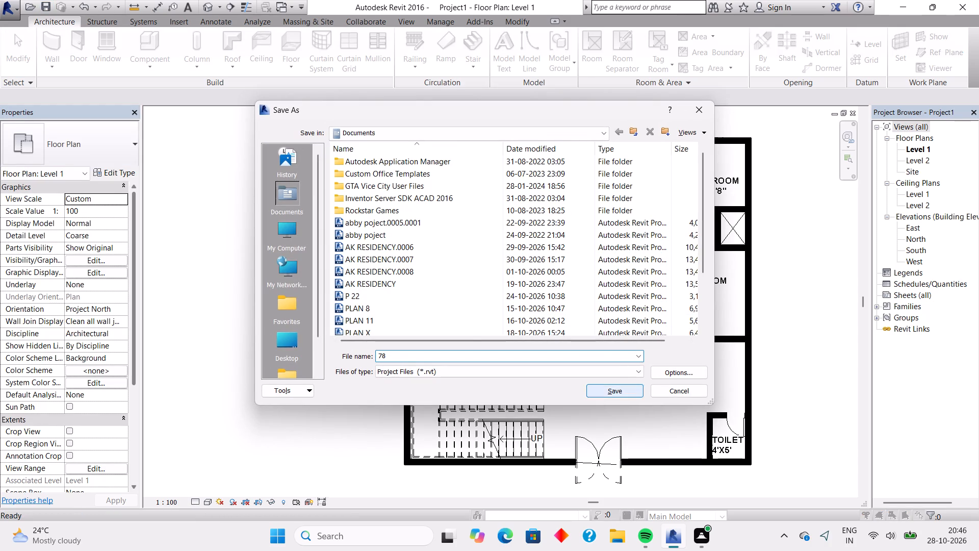
left_click(609, 391)
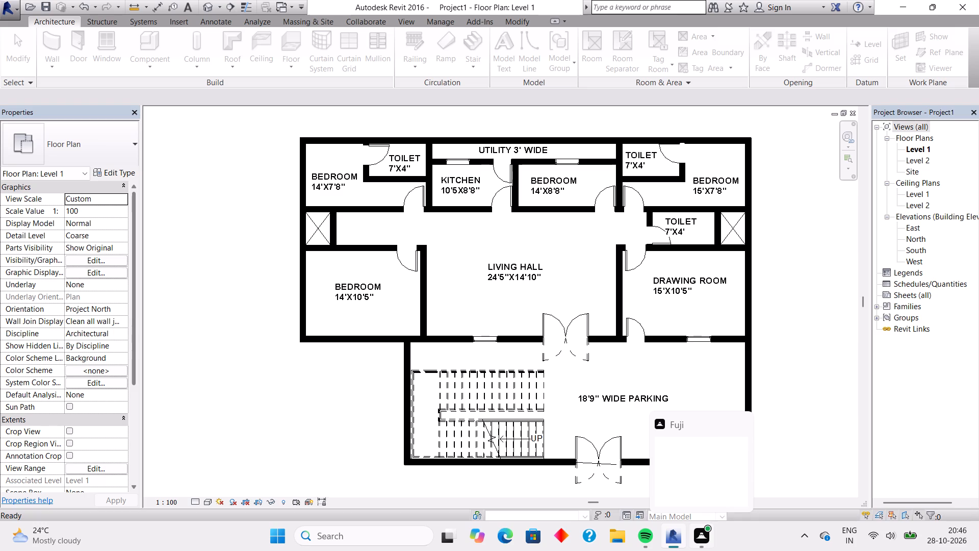